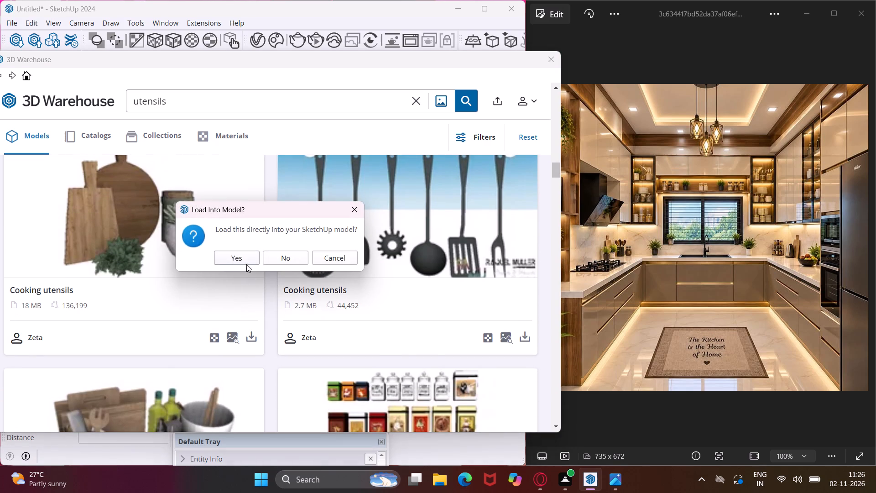
Load the 18 MB "Cooking utensils" cutting board set from the 3D Warehouse and place it on the kitchen floor.
{"action": "left_click", "coordinate": [241, 255]}
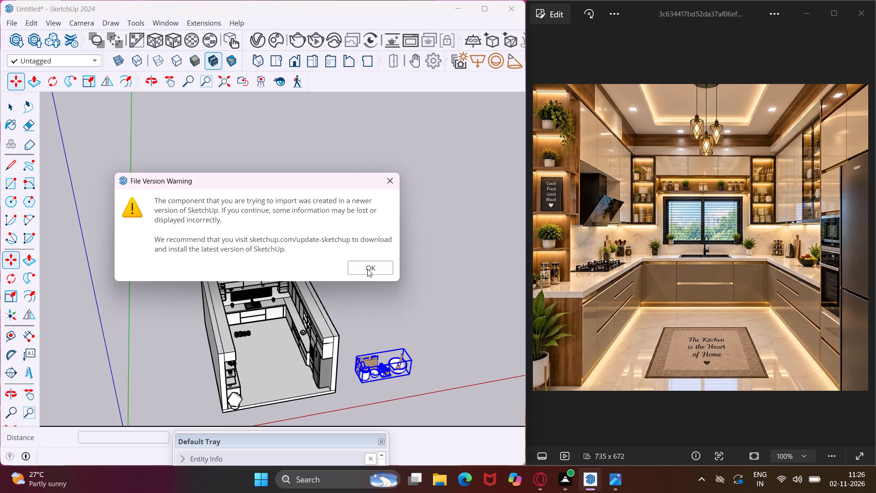
{"action": "left_click", "coordinate": [367, 268]}
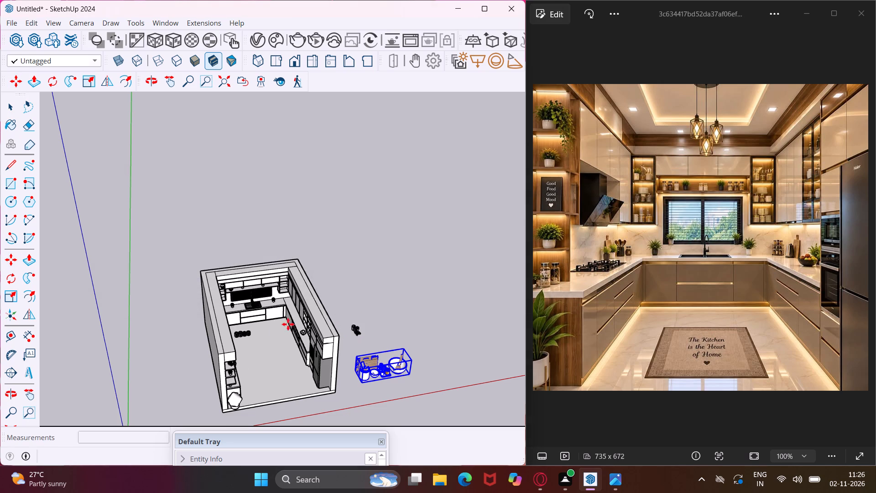
{"action": "scroll", "coordinate": [284, 324], "scroll_direction": "down", "scroll_amount": 5}
{"action": "scroll", "coordinate": [274, 343], "scroll_direction": "up", "scroll_amount": 7}
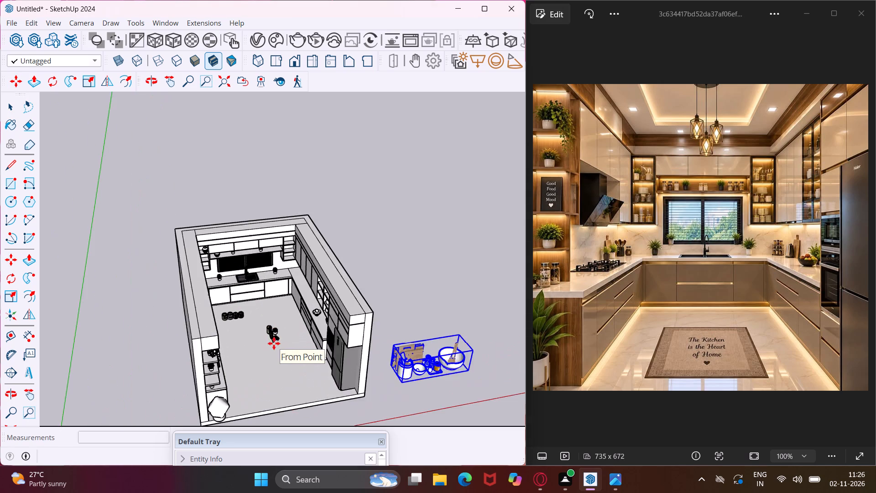
{"action": "scroll", "coordinate": [274, 343], "scroll_direction": "up", "scroll_amount": 5}
{"action": "left_click", "coordinate": [274, 343]}
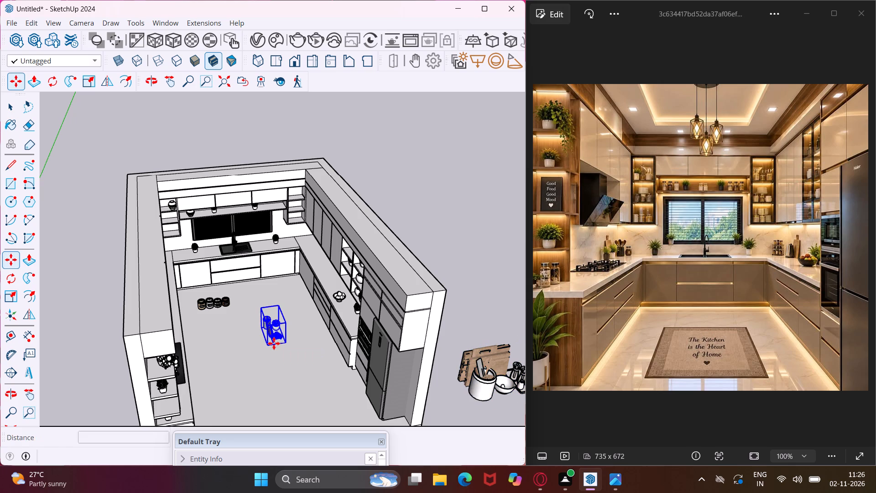
{"action": "key", "text": "Escape"}
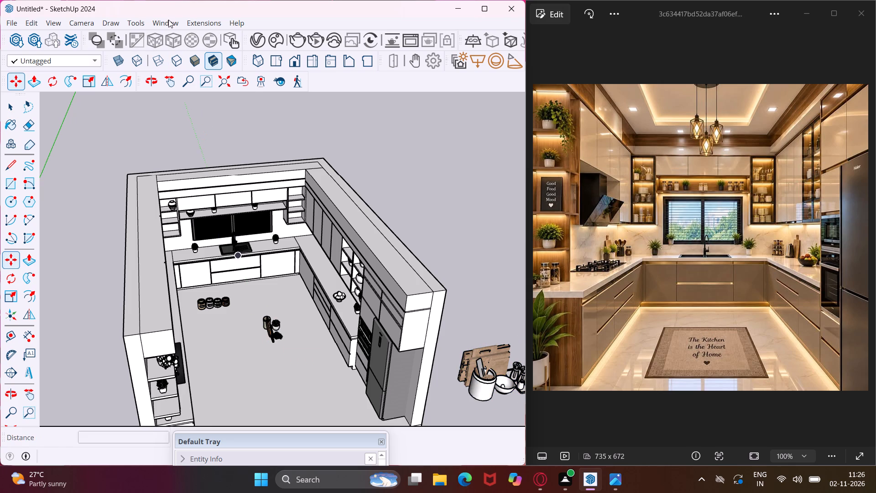
Find the 29 MB "Kitchen utensils" glass jar set among the 3D Warehouse utensils models, load it and place it outside the kitchen.
{"action": "left_click", "coordinate": [168, 20]}
{"action": "left_click", "coordinate": [183, 114]}
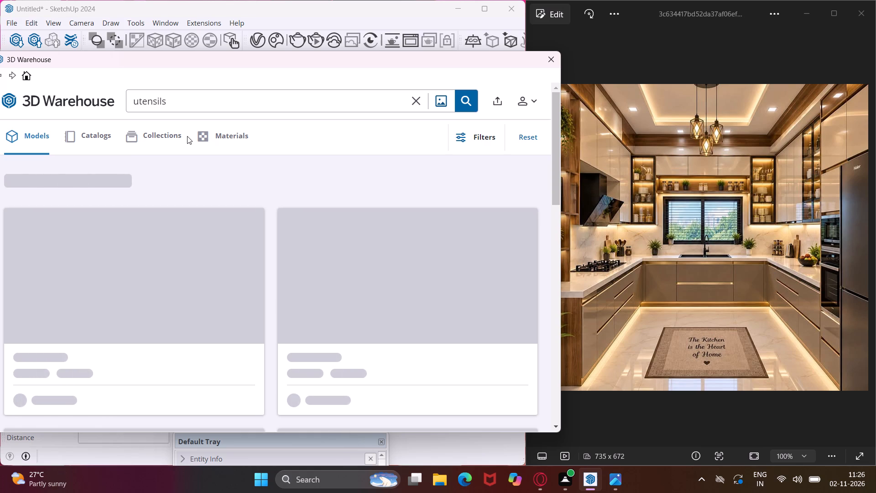
{"action": "scroll", "coordinate": [201, 174], "scroll_direction": "down", "scroll_amount": 5}
{"action": "scroll", "coordinate": [217, 246], "scroll_direction": "down", "scroll_amount": 4}
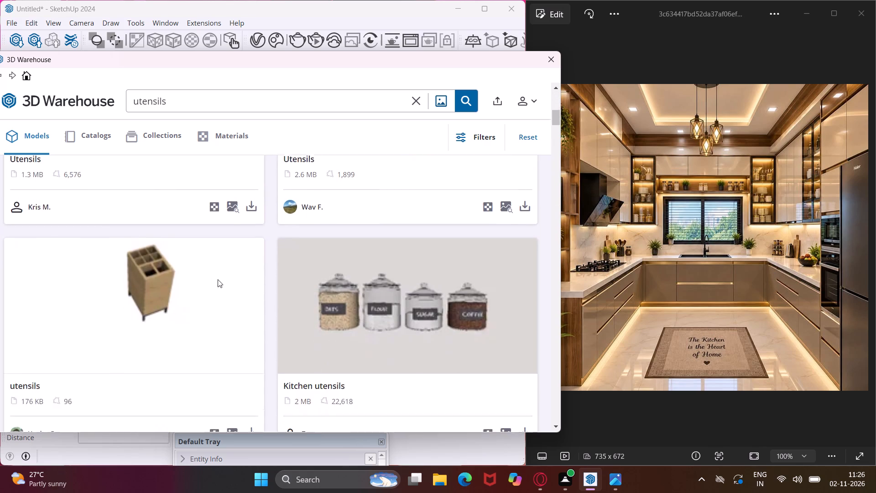
{"action": "scroll", "coordinate": [218, 279], "scroll_direction": "down", "scroll_amount": 4}
{"action": "scroll", "coordinate": [218, 279], "scroll_direction": "up", "scroll_amount": 1}
{"action": "scroll", "coordinate": [218, 279], "scroll_direction": "down", "scroll_amount": 7}
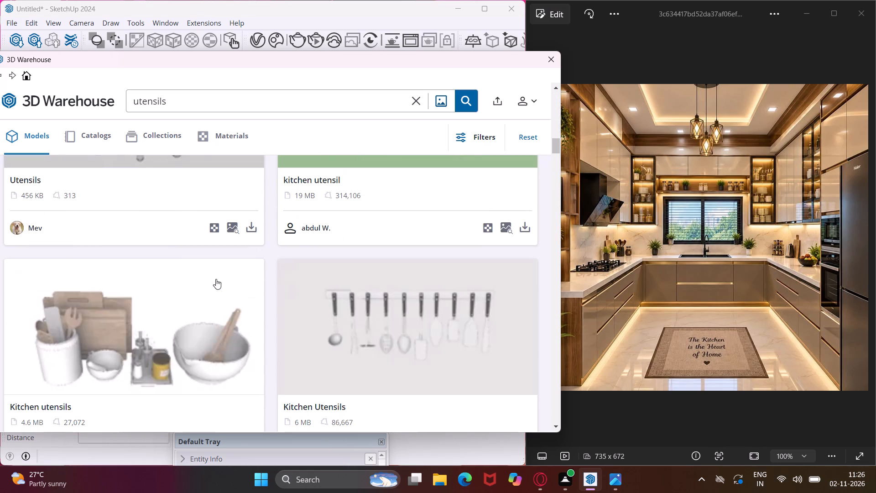
{"action": "scroll", "coordinate": [216, 279], "scroll_direction": "down", "scroll_amount": 8}
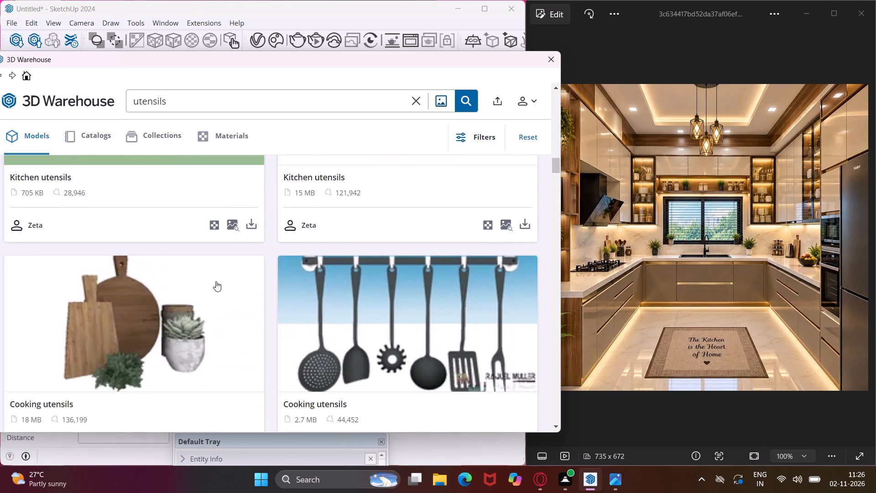
{"action": "scroll", "coordinate": [216, 281], "scroll_direction": "down", "scroll_amount": 7}
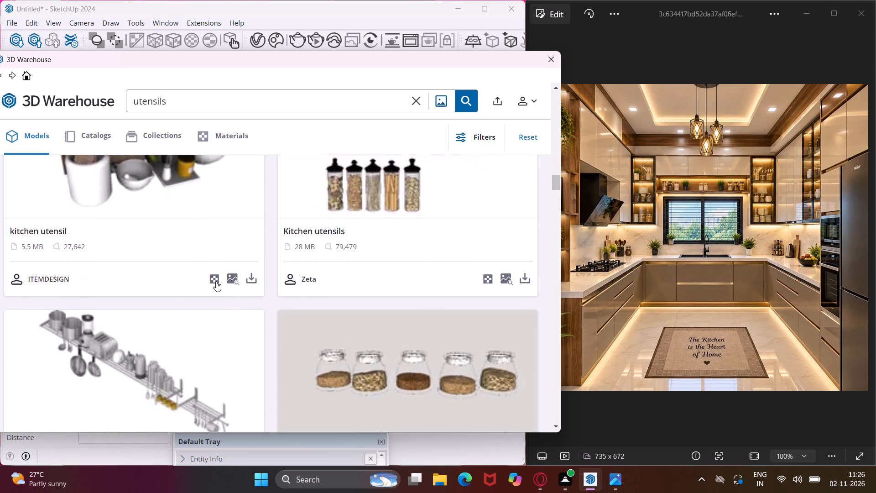
{"action": "scroll", "coordinate": [216, 281], "scroll_direction": "down", "scroll_amount": 8}
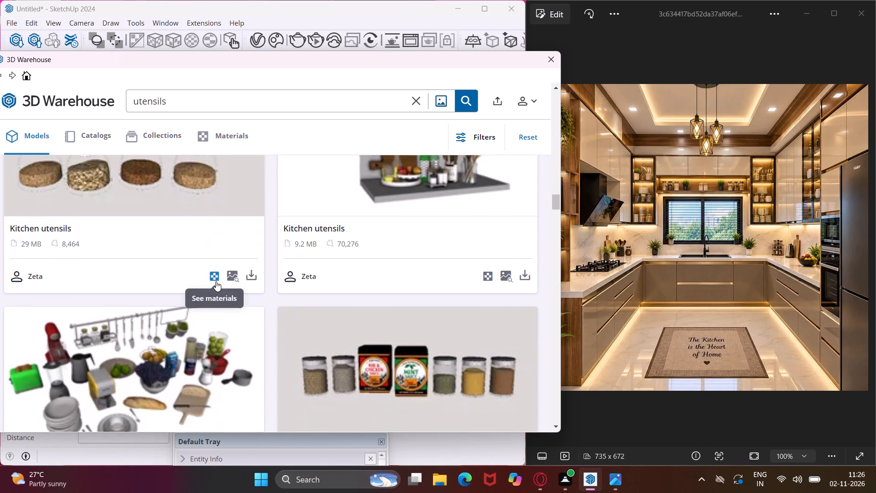
{"action": "scroll", "coordinate": [216, 281], "scroll_direction": "down", "scroll_amount": 2}
{"action": "scroll", "coordinate": [216, 281], "scroll_direction": "up", "scroll_amount": 2}
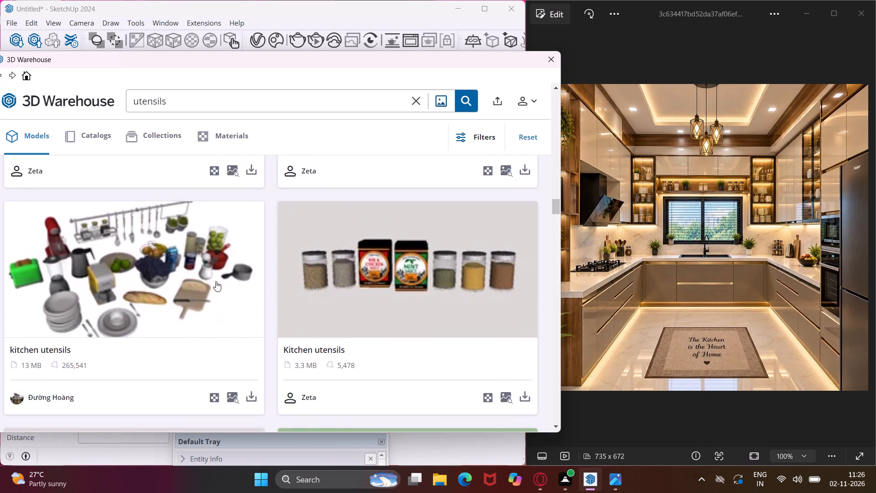
{"action": "scroll", "coordinate": [216, 281], "scroll_direction": "up", "scroll_amount": 1}
{"action": "left_click", "coordinate": [250, 325]}
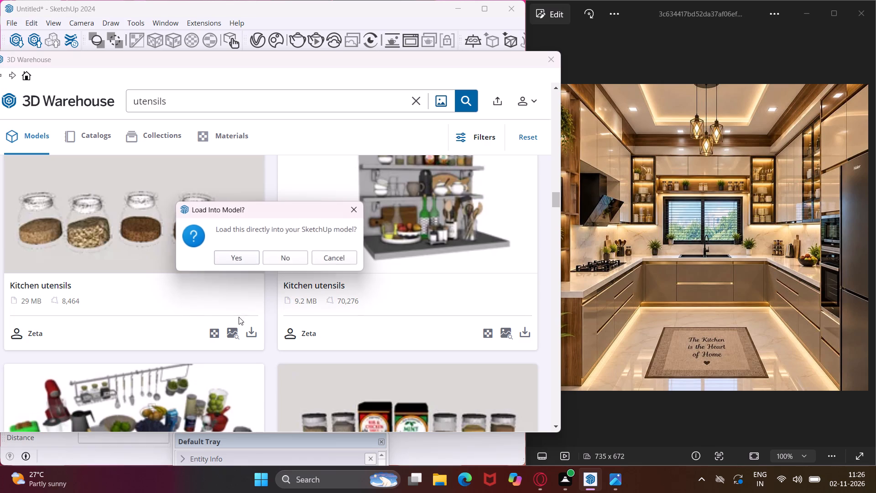
{"action": "left_click", "coordinate": [231, 255]}
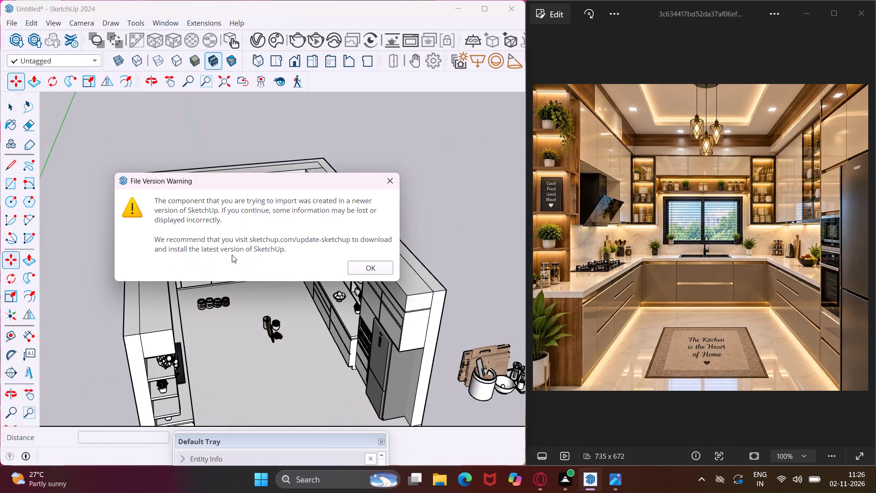
{"action": "left_click", "coordinate": [352, 274]}
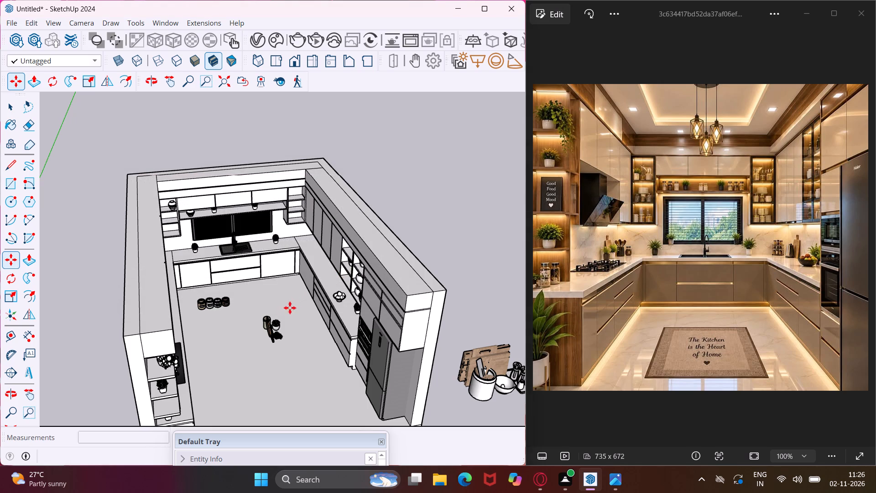
{"action": "scroll", "coordinate": [271, 330], "scroll_direction": "down", "scroll_amount": 9}
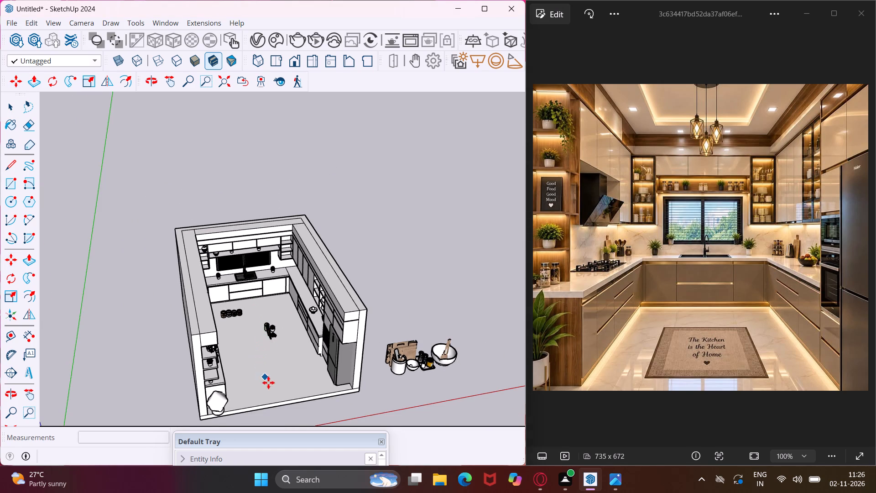
{"action": "left_click", "coordinate": [455, 301]}
Move the glass jar set by its corner near the jars about 51' to just in front of the utensil set outside the kitchen.
{"action": "middle_click_drag", "start_coordinate": [430, 321], "coordinate": [349, 325]}
{"action": "scroll", "coordinate": [348, 302], "scroll_direction": "down", "scroll_amount": 5}
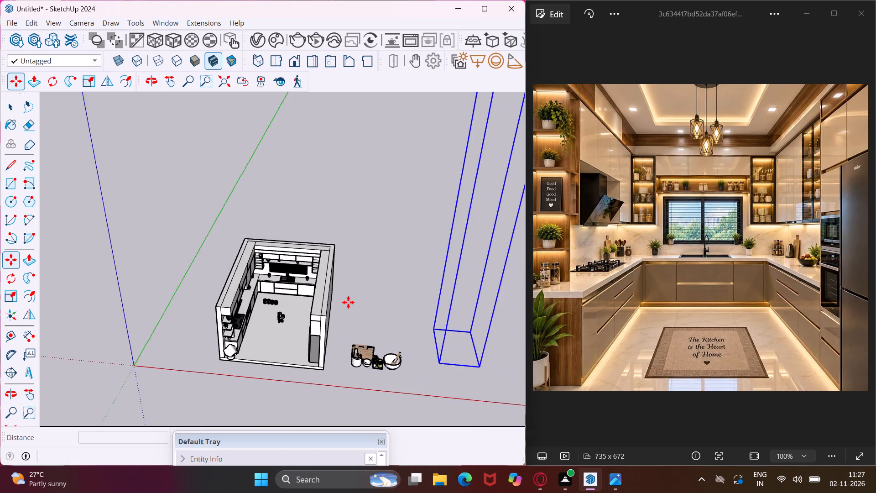
{"action": "scroll", "coordinate": [348, 302], "scroll_direction": "down", "scroll_amount": 5}
{"action": "scroll", "coordinate": [476, 156], "scroll_direction": "up", "scroll_amount": 7}
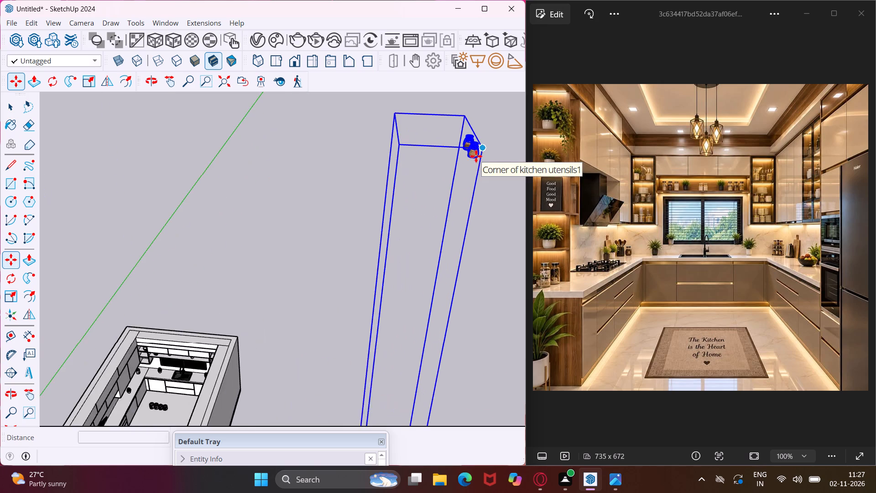
{"action": "scroll", "coordinate": [476, 156], "scroll_direction": "up", "scroll_amount": 5}
{"action": "left_click", "coordinate": [481, 149]}
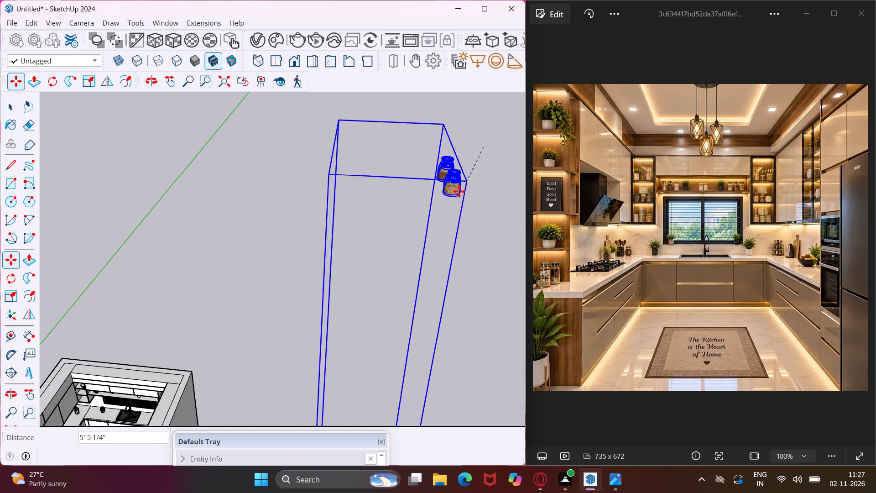
{"action": "scroll", "coordinate": [371, 266], "scroll_direction": "down", "scroll_amount": 5}
{"action": "middle_click_drag", "start_coordinate": [365, 266], "coordinate": [449, 105]}
{"action": "scroll", "coordinate": [445, 111], "scroll_direction": "down", "scroll_amount": 6}
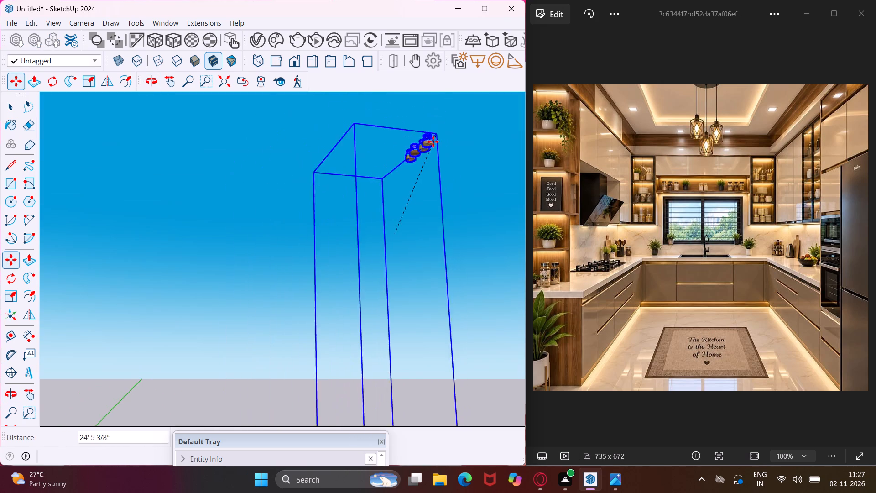
{"action": "scroll", "coordinate": [428, 149], "scroll_direction": "down", "scroll_amount": 12}
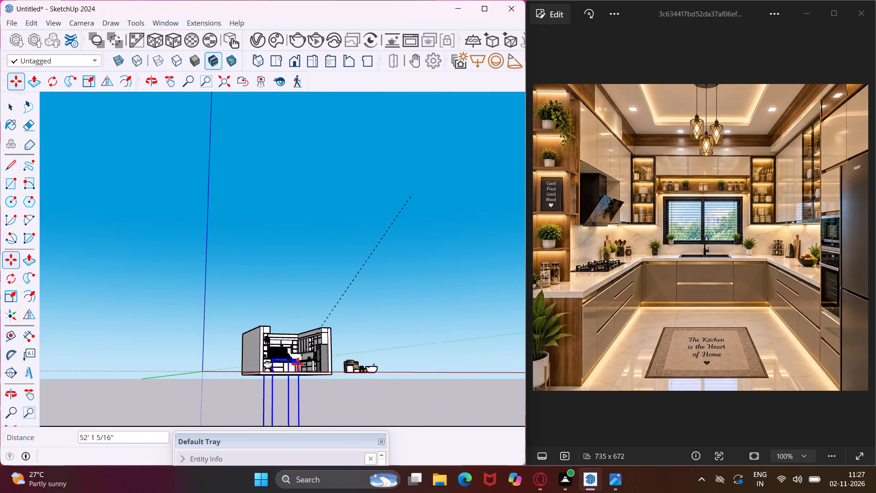
{"action": "scroll", "coordinate": [297, 364], "scroll_direction": "up", "scroll_amount": 4}
{"action": "middle_click_drag", "start_coordinate": [297, 364], "coordinate": [286, 429]}
{"action": "scroll", "coordinate": [291, 372], "scroll_direction": "up", "scroll_amount": 3}
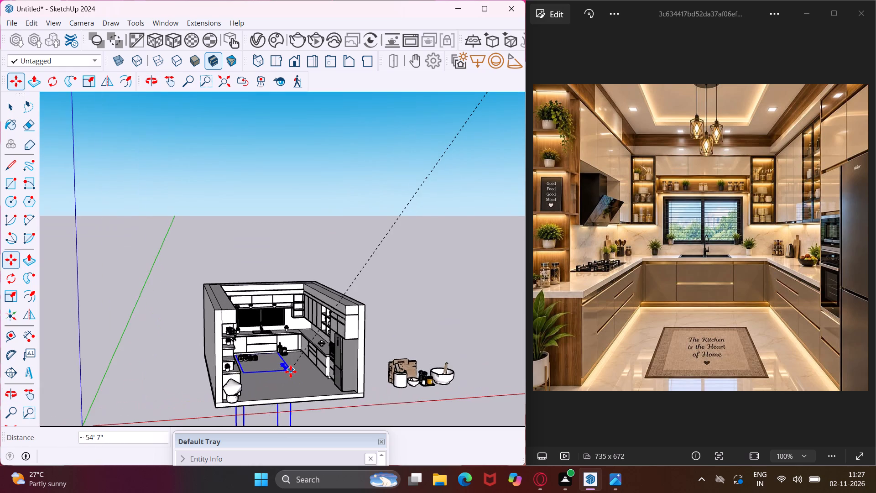
{"action": "scroll", "coordinate": [288, 377], "scroll_direction": "up", "scroll_amount": 5}
{"action": "scroll", "coordinate": [288, 380], "scroll_direction": "down", "scroll_amount": 4}
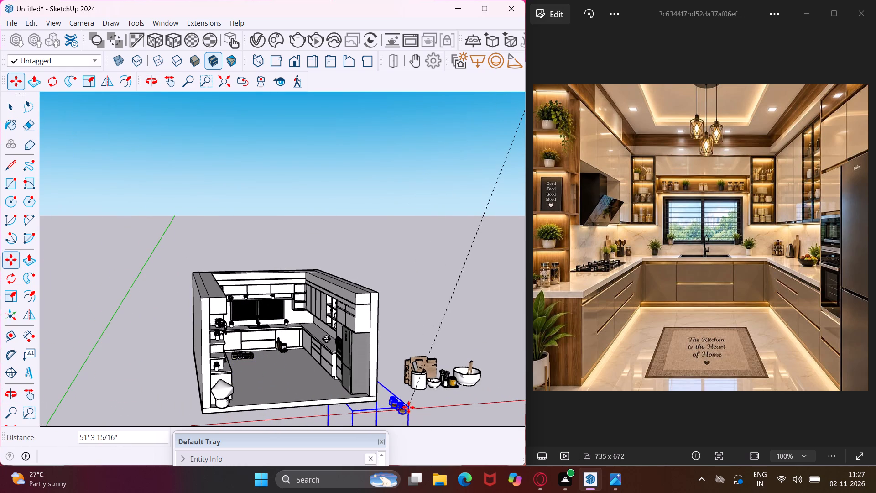
{"action": "left_click", "coordinate": [408, 398]}
{"action": "key", "text": "Escape"}
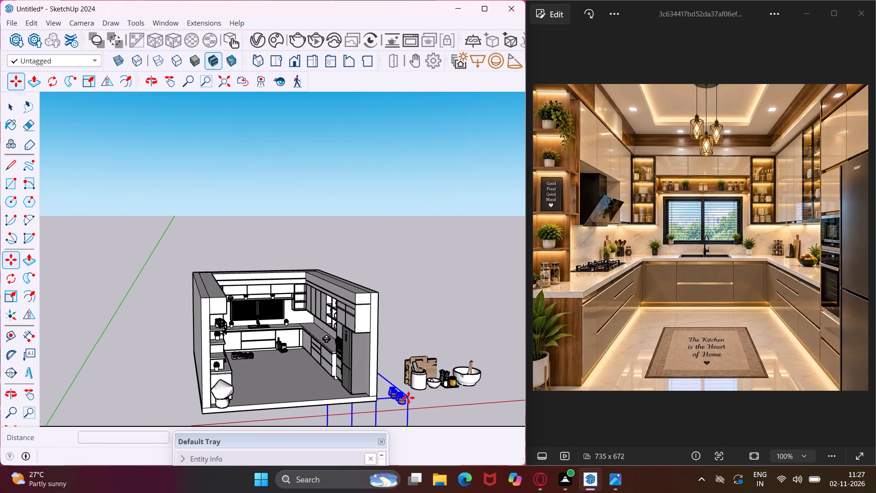
Open the 3D Warehouse and look through the utensils models for more kitchen accessories that suit the reference photo.
{"action": "left_click", "coordinate": [159, 21]}
{"action": "left_click", "coordinate": [171, 108]}
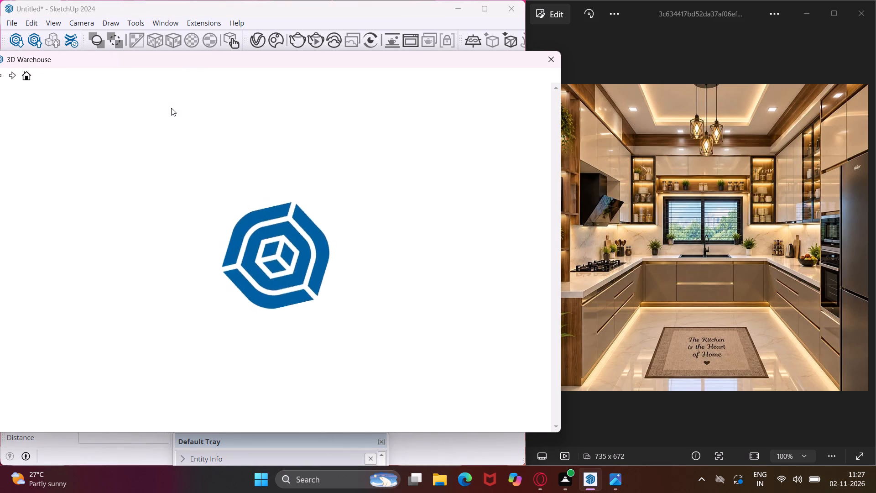
{"action": "scroll", "coordinate": [193, 244], "scroll_direction": "down", "scroll_amount": 4}
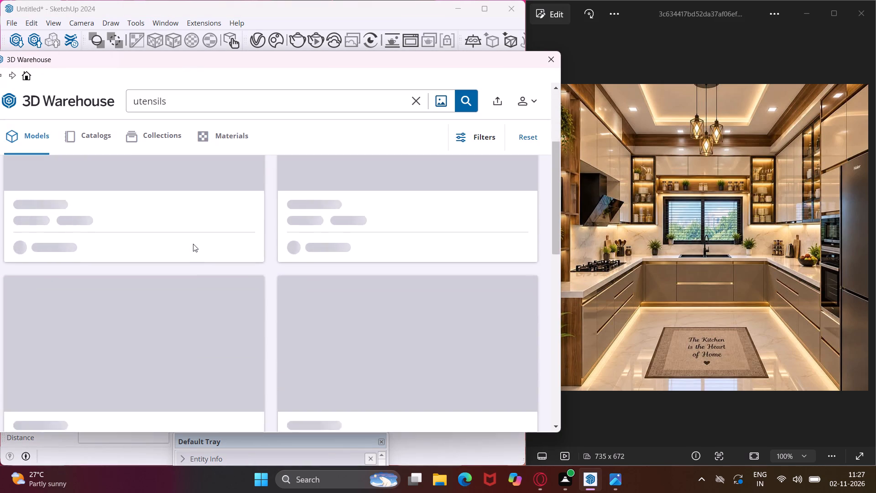
{"action": "scroll", "coordinate": [193, 244], "scroll_direction": "down", "scroll_amount": 9}
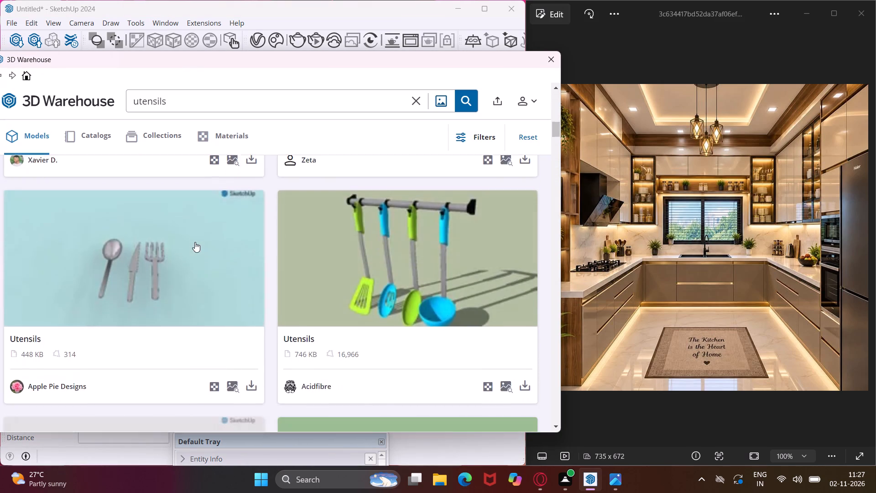
{"action": "scroll", "coordinate": [195, 242], "scroll_direction": "down", "scroll_amount": 16}
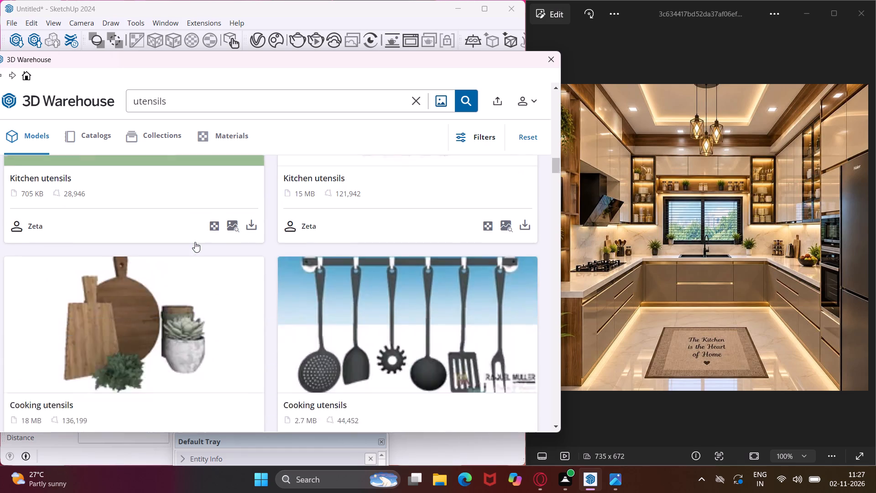
{"action": "scroll", "coordinate": [195, 242], "scroll_direction": "down", "scroll_amount": 14}
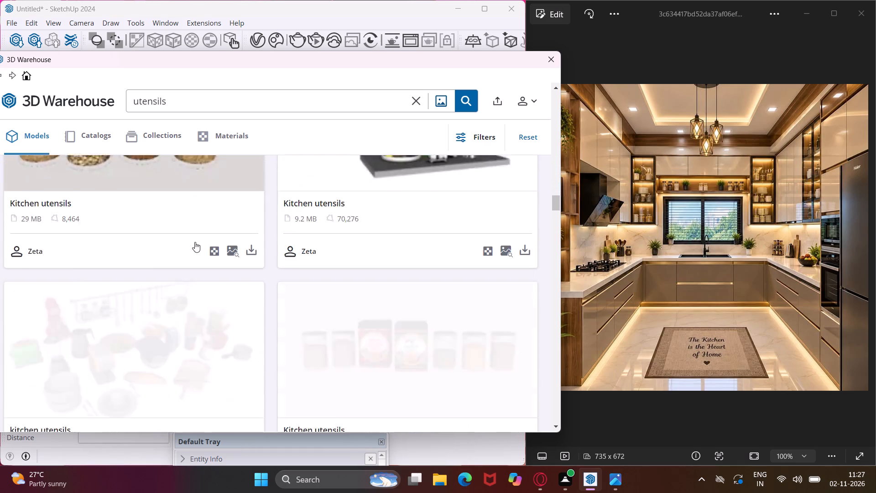
{"action": "scroll", "coordinate": [195, 242], "scroll_direction": "down", "scroll_amount": 10}
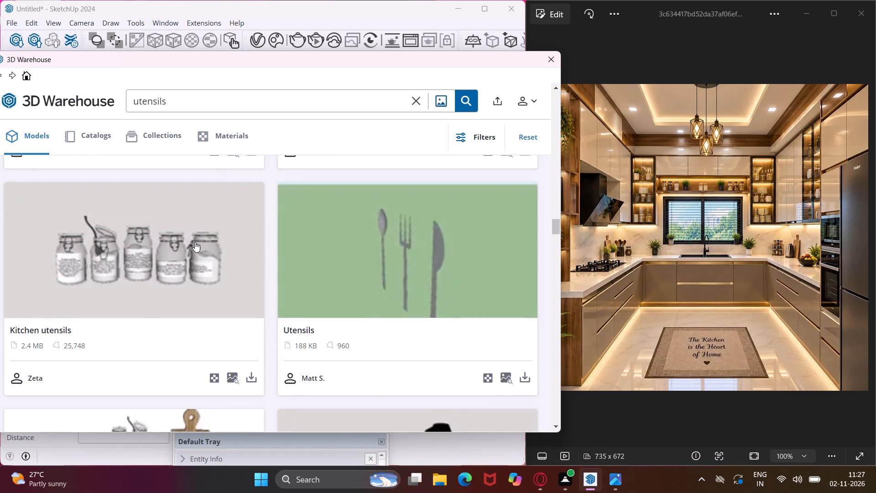
{"action": "scroll", "coordinate": [195, 242], "scroll_direction": "down", "scroll_amount": 9}
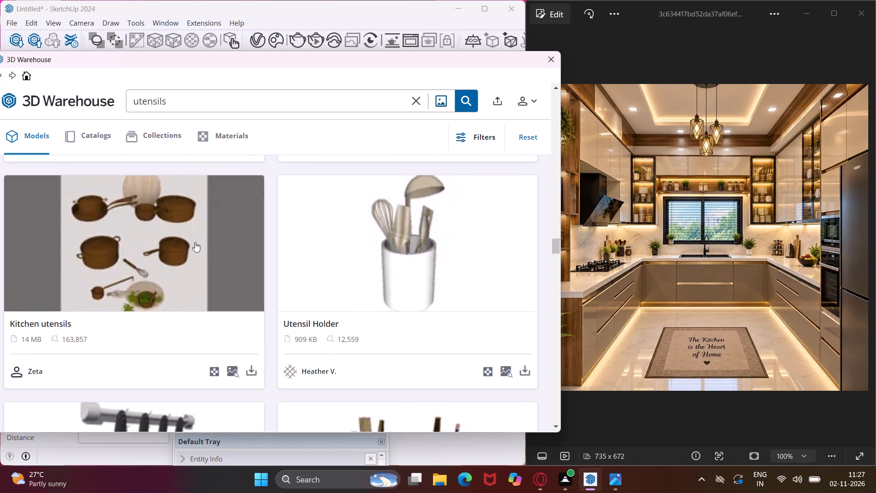
{"action": "scroll", "coordinate": [195, 242], "scroll_direction": "down", "scroll_amount": 9}
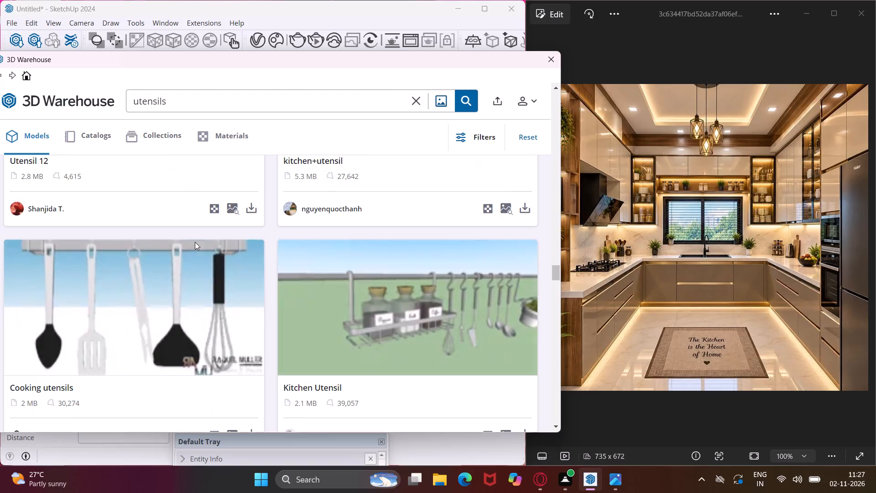
{"action": "scroll", "coordinate": [195, 242], "scroll_direction": "up", "scroll_amount": 11}
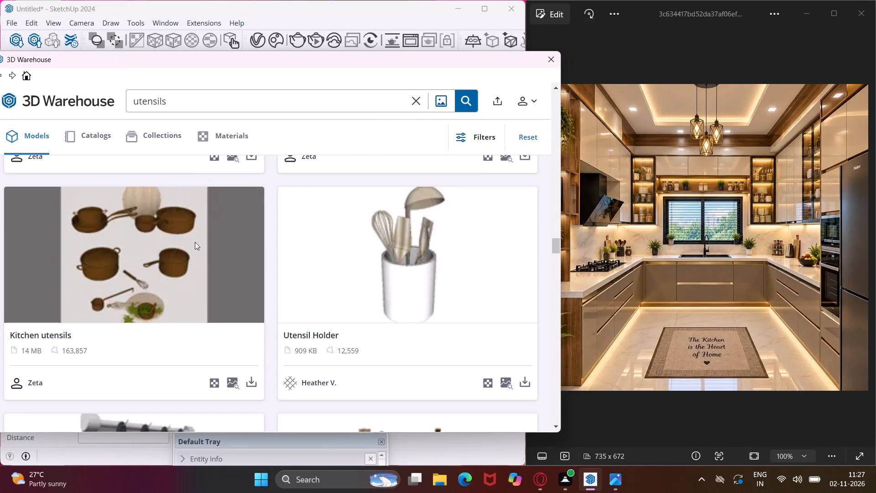
{"action": "scroll", "coordinate": [195, 242], "scroll_direction": "down", "scroll_amount": 1}
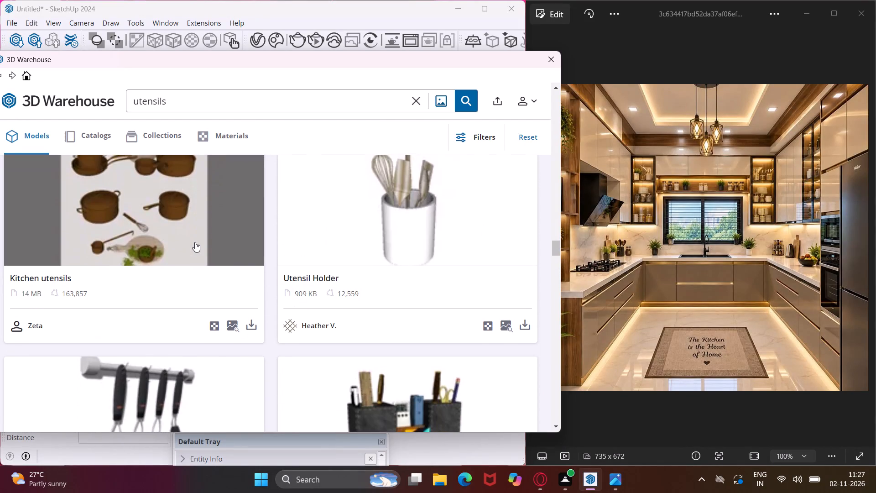
{"action": "scroll", "coordinate": [182, 314], "scroll_direction": "down", "scroll_amount": 6}
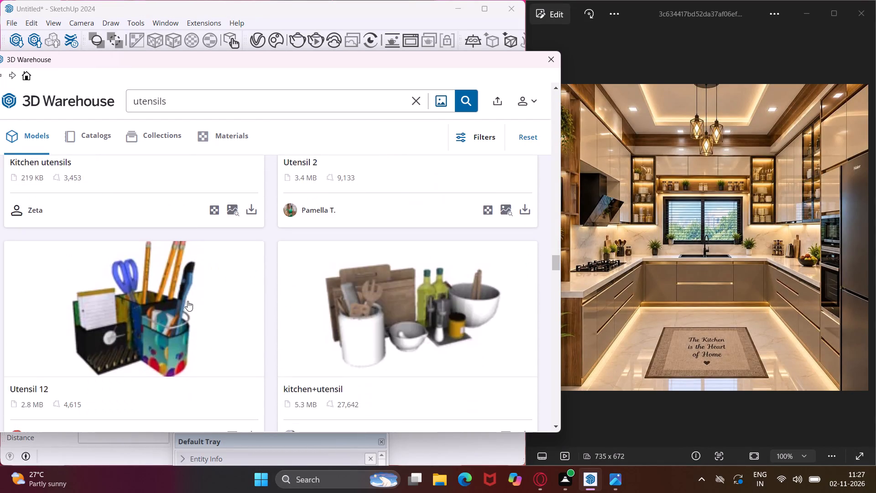
{"action": "scroll", "coordinate": [188, 301], "scroll_direction": "down", "scroll_amount": 11}
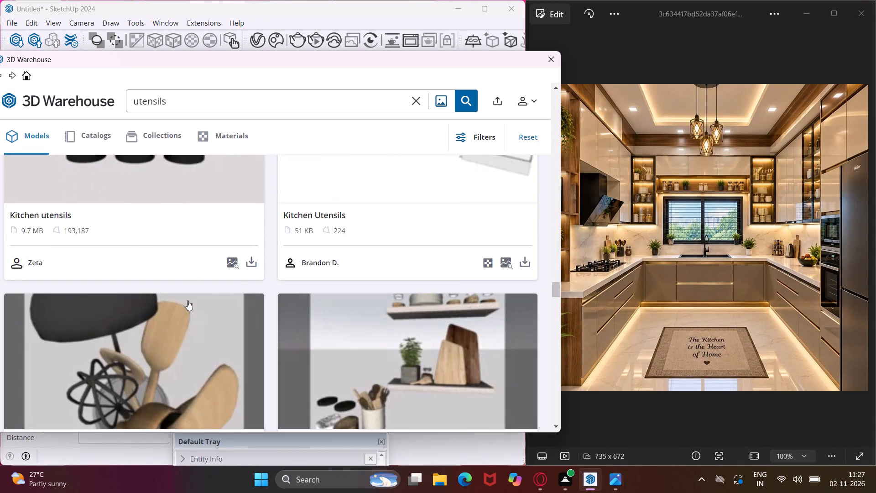
{"action": "scroll", "coordinate": [188, 300], "scroll_direction": "up", "scroll_amount": 2}
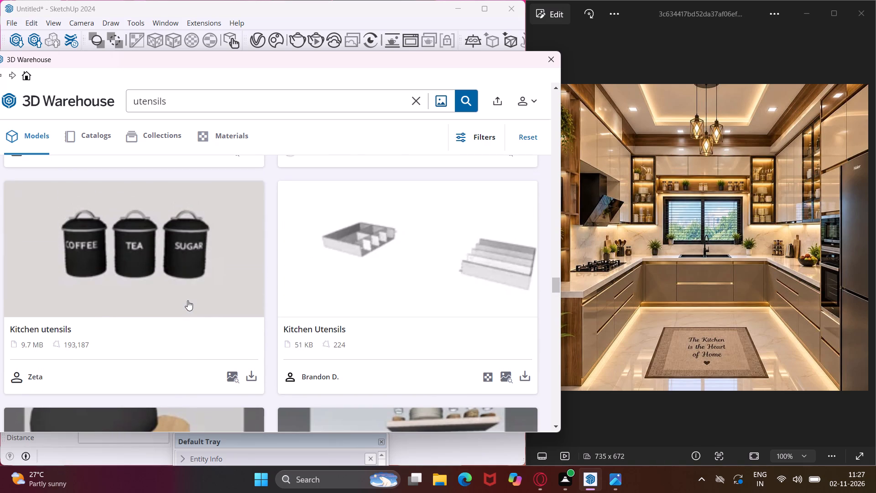
{"action": "scroll", "coordinate": [188, 300], "scroll_direction": "down", "scroll_amount": 8}
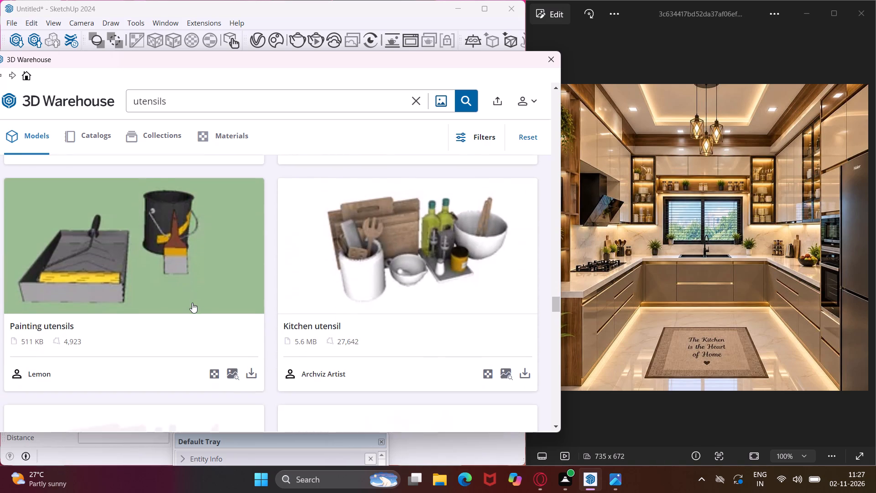
{"action": "scroll", "coordinate": [192, 303], "scroll_direction": "down", "scroll_amount": 6}
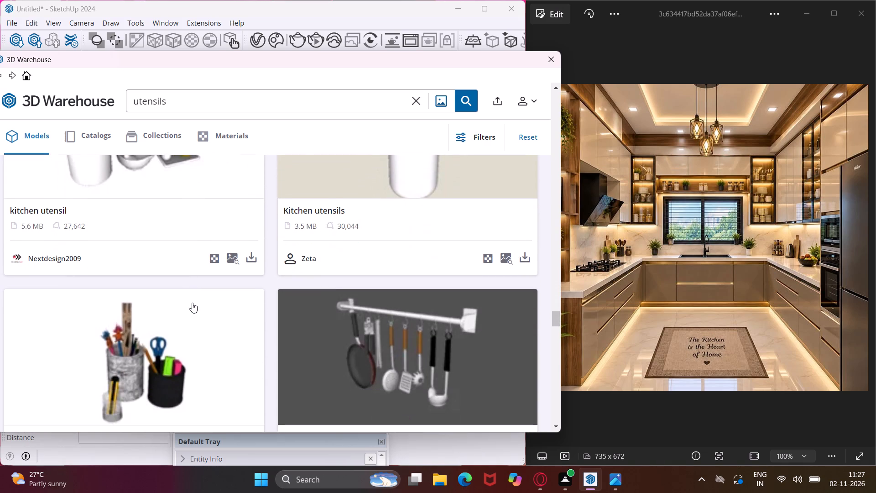
{"action": "scroll", "coordinate": [192, 303], "scroll_direction": "up", "scroll_amount": 2}
{"action": "scroll", "coordinate": [192, 303], "scroll_direction": "down", "scroll_amount": 12}
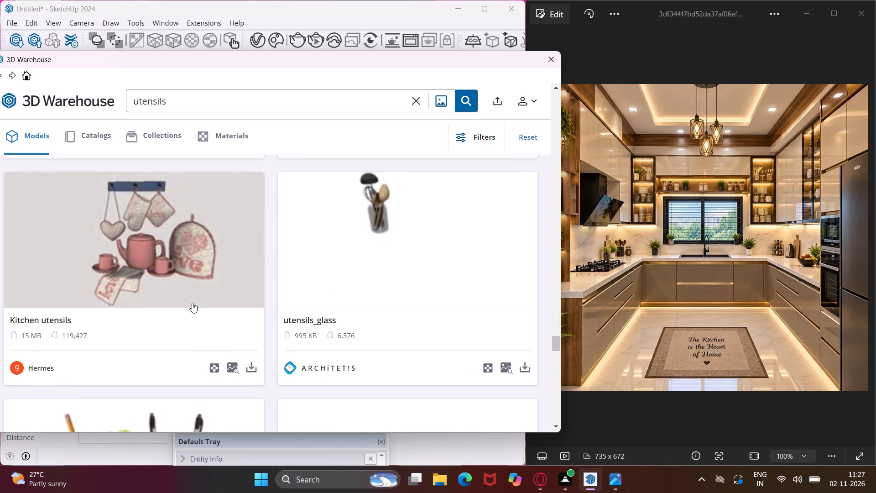
{"action": "scroll", "coordinate": [192, 303], "scroll_direction": "down", "scroll_amount": 11}
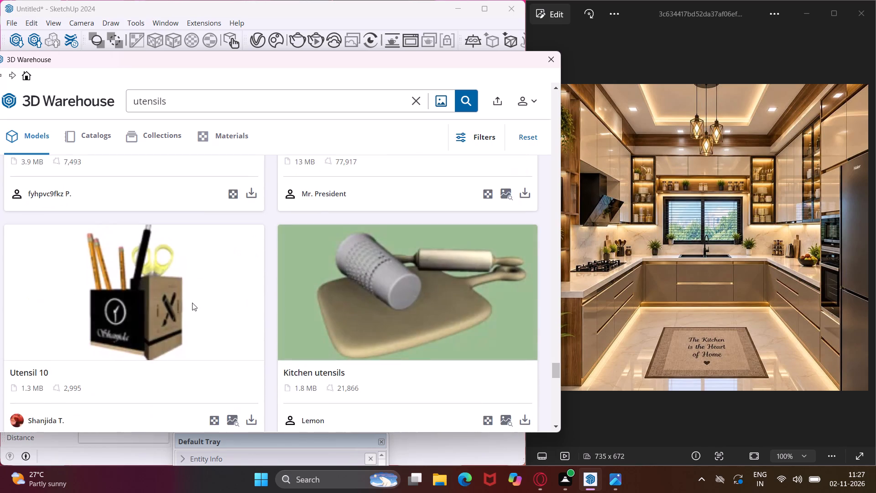
{"action": "scroll", "coordinate": [192, 303], "scroll_direction": "down", "scroll_amount": 15}
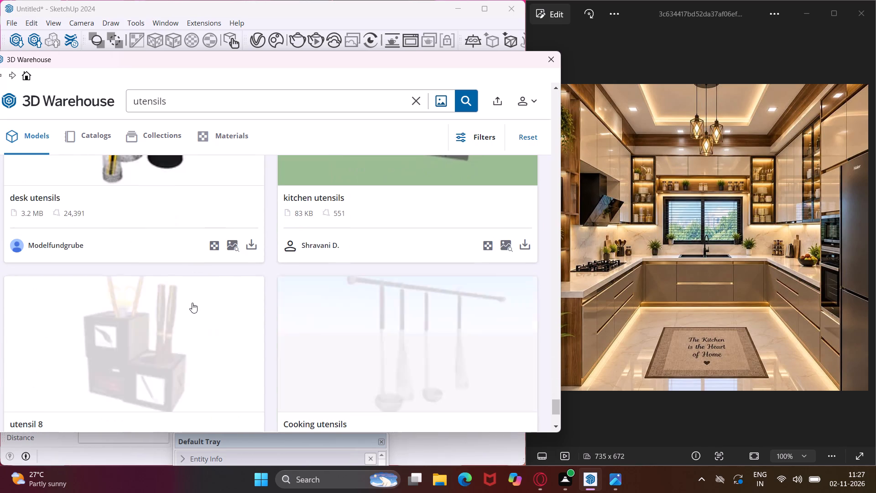
{"action": "scroll", "coordinate": [192, 303], "scroll_direction": "down", "scroll_amount": 6}
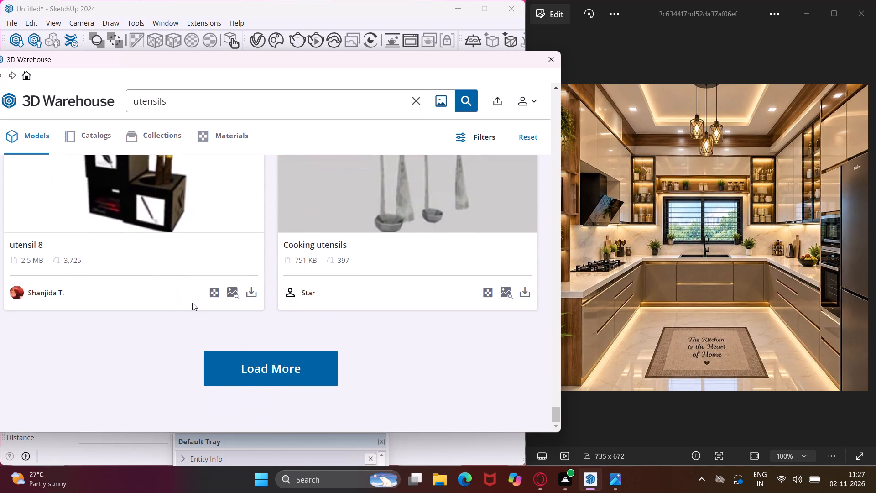
Load more utensils models in the 3D Warehouse and examine them for jars, holders and countertop accessories.
{"action": "left_click", "coordinate": [240, 356]}
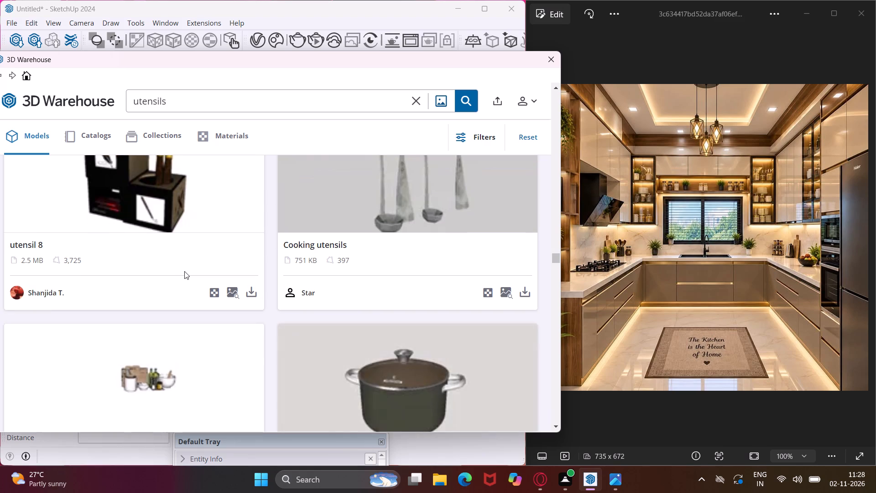
{"action": "scroll", "coordinate": [184, 271], "scroll_direction": "down", "scroll_amount": 10}
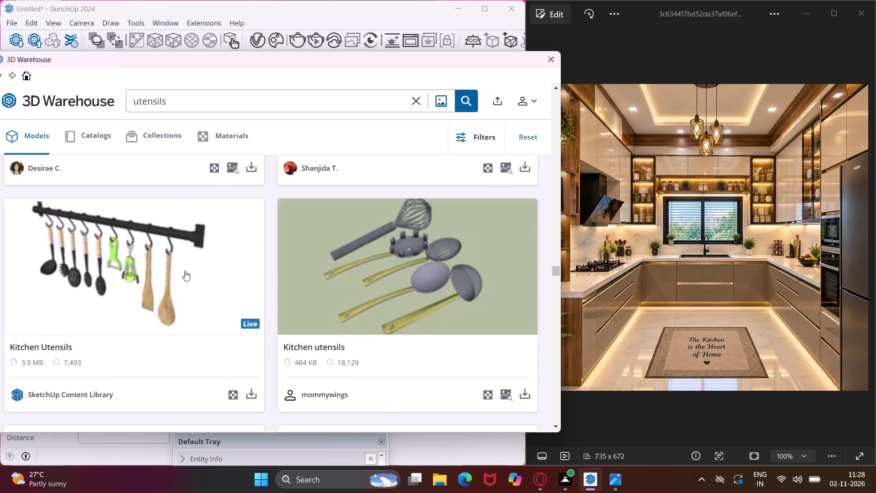
{"action": "scroll", "coordinate": [185, 271], "scroll_direction": "down", "scroll_amount": 19}
{"action": "scroll", "coordinate": [186, 270], "scroll_direction": "down", "scroll_amount": 8}
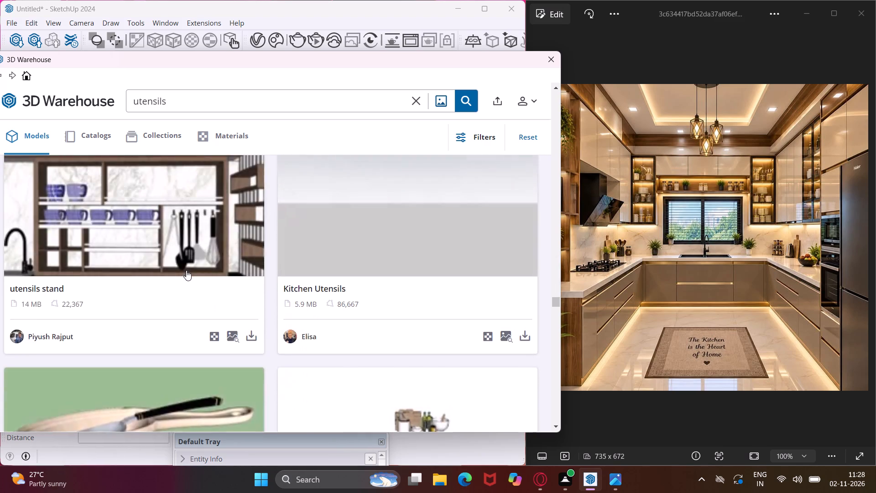
{"action": "scroll", "coordinate": [186, 270], "scroll_direction": "down", "scroll_amount": 14}
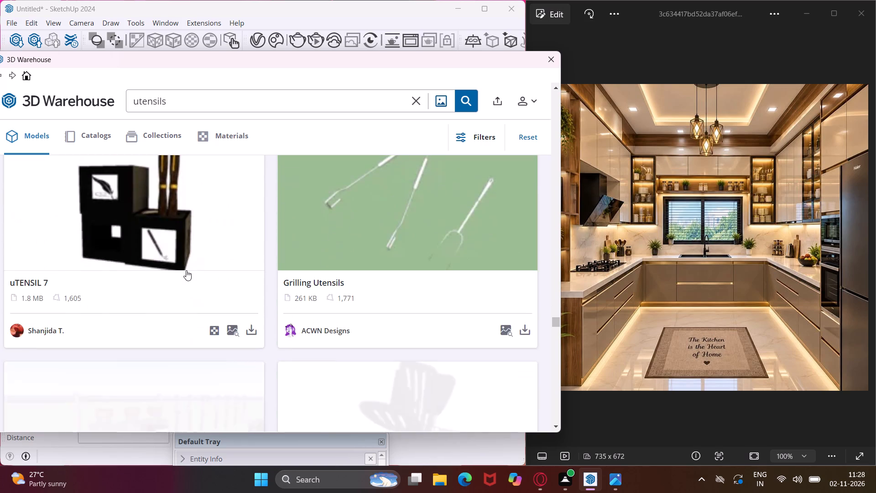
{"action": "scroll", "coordinate": [186, 270], "scroll_direction": "down", "scroll_amount": 12}
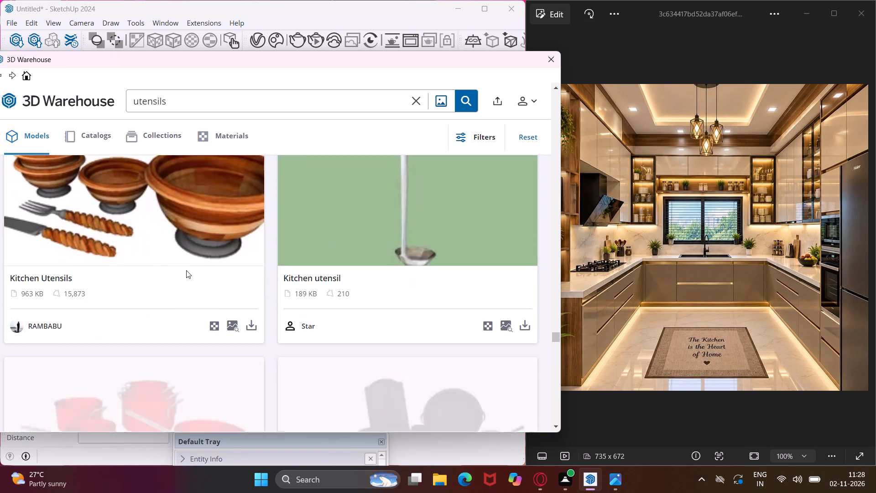
{"action": "scroll", "coordinate": [186, 270], "scroll_direction": "down", "scroll_amount": 10}
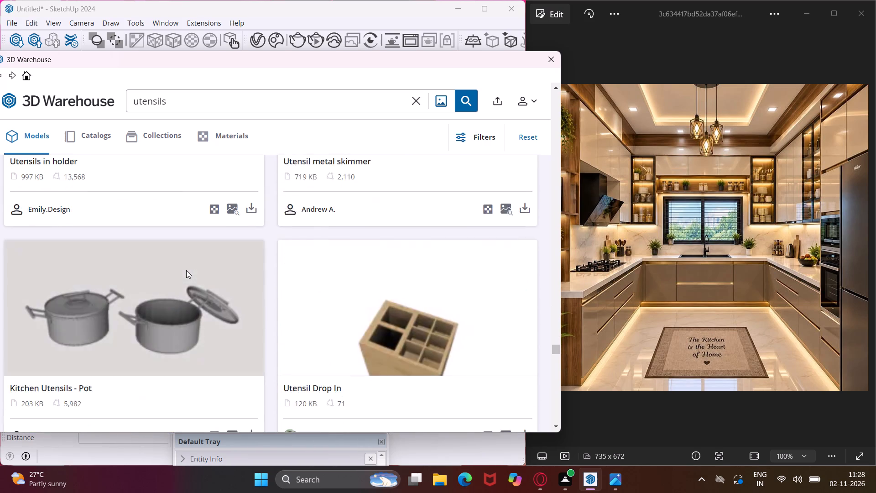
{"action": "scroll", "coordinate": [186, 270], "scroll_direction": "down", "scroll_amount": 17}
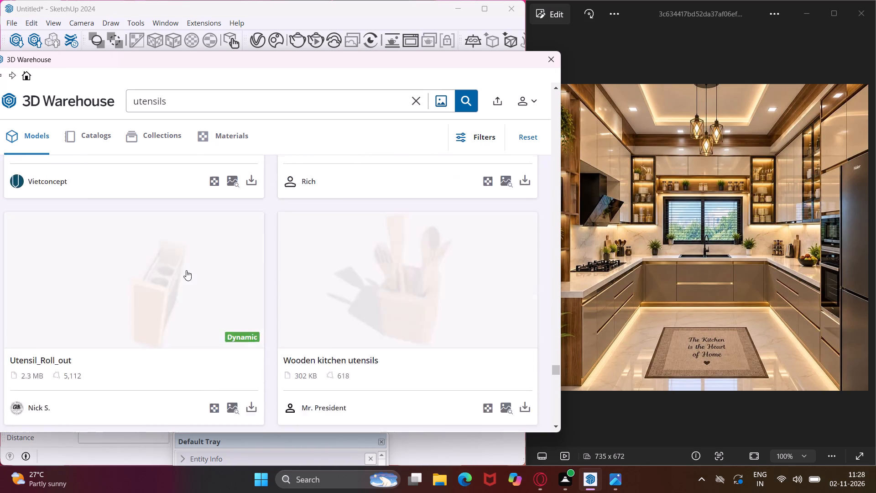
{"action": "scroll", "coordinate": [186, 270], "scroll_direction": "down", "scroll_amount": 12}
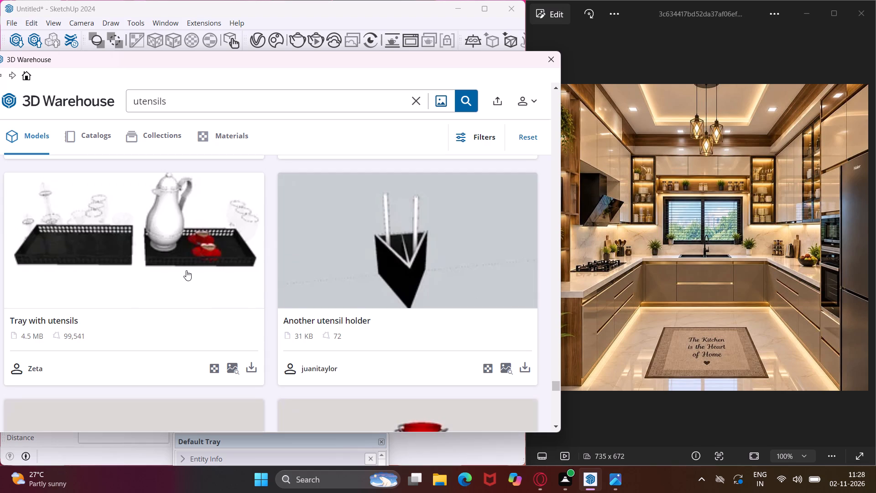
{"action": "scroll", "coordinate": [186, 270], "scroll_direction": "down", "scroll_amount": 16}
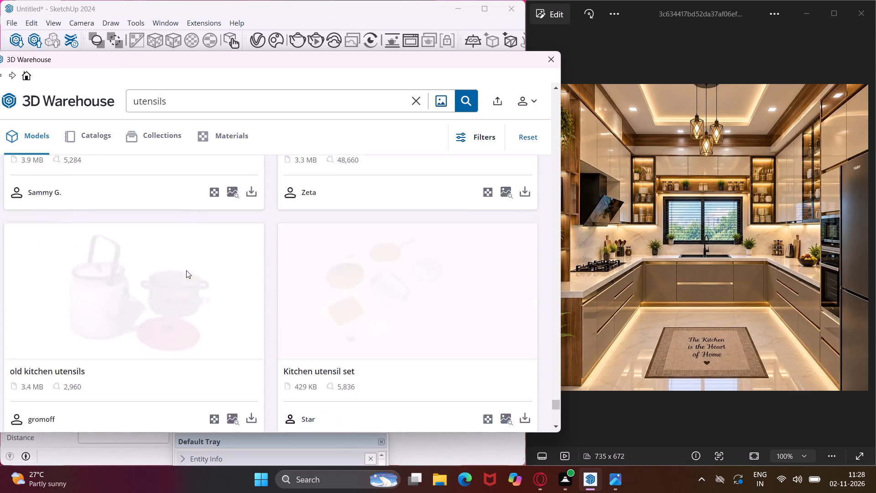
{"action": "scroll", "coordinate": [186, 270], "scroll_direction": "down", "scroll_amount": 10}
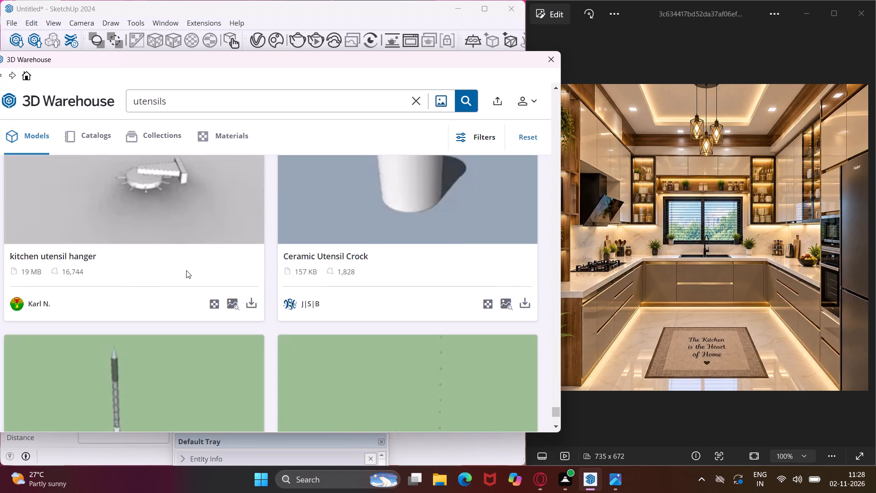
{"action": "scroll", "coordinate": [186, 270], "scroll_direction": "down", "scroll_amount": 4}
{"action": "scroll", "coordinate": [254, 352], "scroll_direction": "down", "scroll_amount": 6}
{"action": "scroll", "coordinate": [255, 355], "scroll_direction": "up", "scroll_amount": 6}
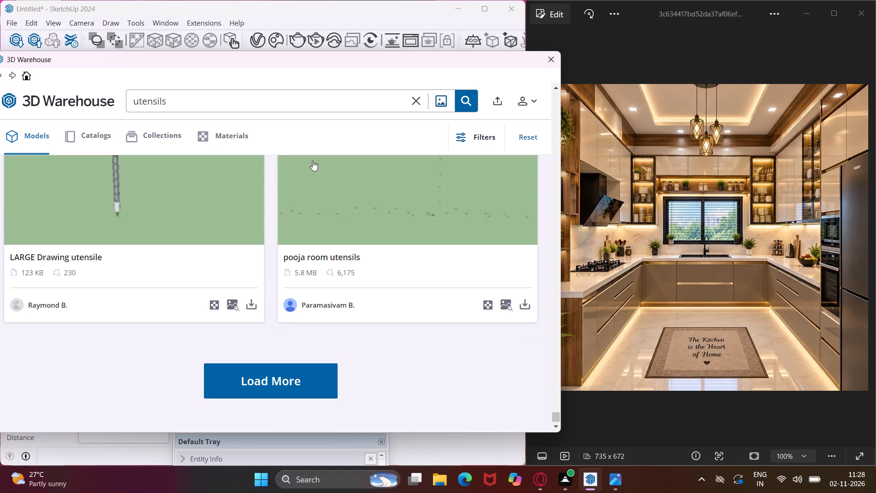
{"action": "scroll", "coordinate": [283, 235], "scroll_direction": "down", "scroll_amount": 3}
Load more utensils models in the 3D Warehouse and examine them for jars, utensil holders and countertop decor matching the reference photo.
{"action": "left_click", "coordinate": [297, 362]}
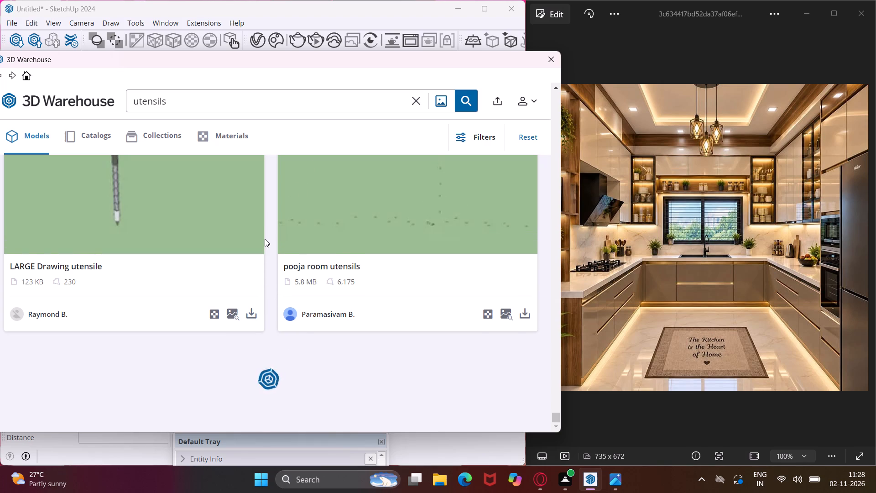
{"action": "scroll", "coordinate": [265, 239], "scroll_direction": "down", "scroll_amount": 7}
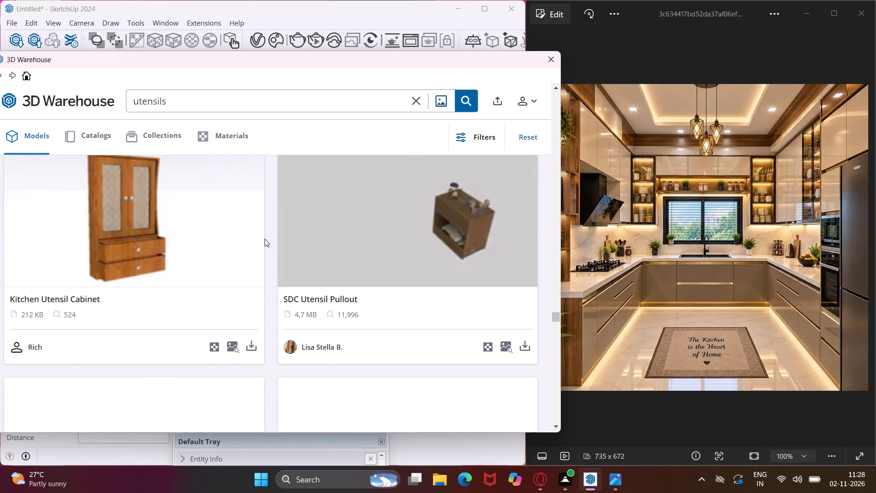
{"action": "scroll", "coordinate": [265, 239], "scroll_direction": "down", "scroll_amount": 9}
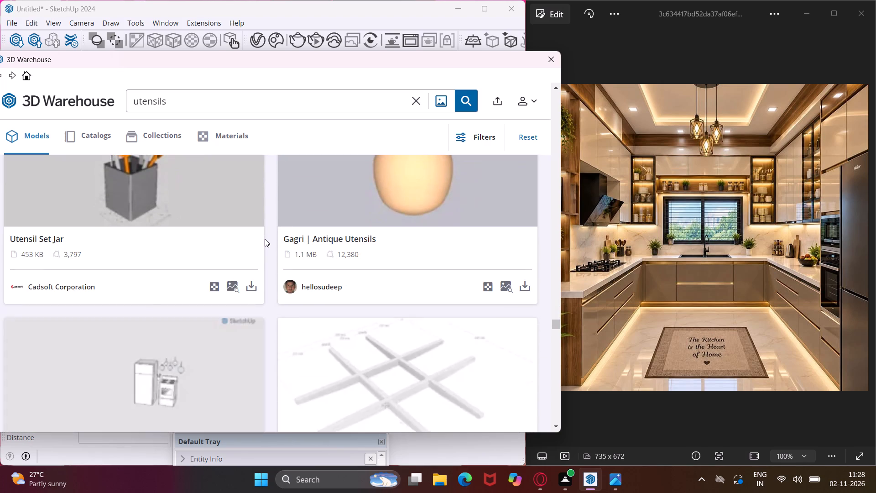
{"action": "scroll", "coordinate": [265, 239], "scroll_direction": "down", "scroll_amount": 11}
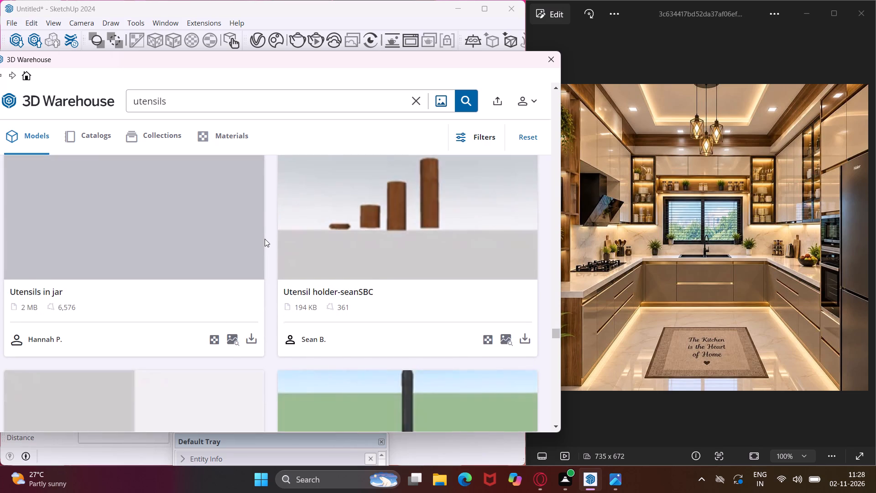
{"action": "scroll", "coordinate": [265, 239], "scroll_direction": "up", "scroll_amount": 4}
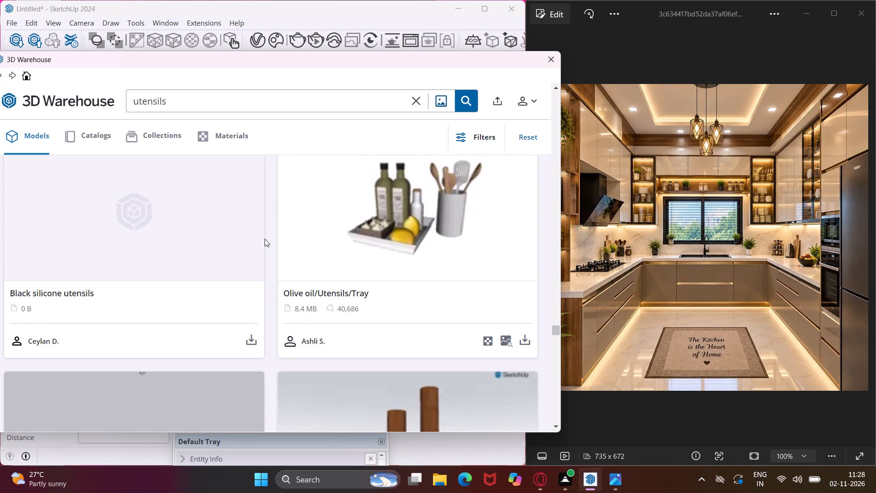
{"action": "scroll", "coordinate": [265, 239], "scroll_direction": "down", "scroll_amount": 10}
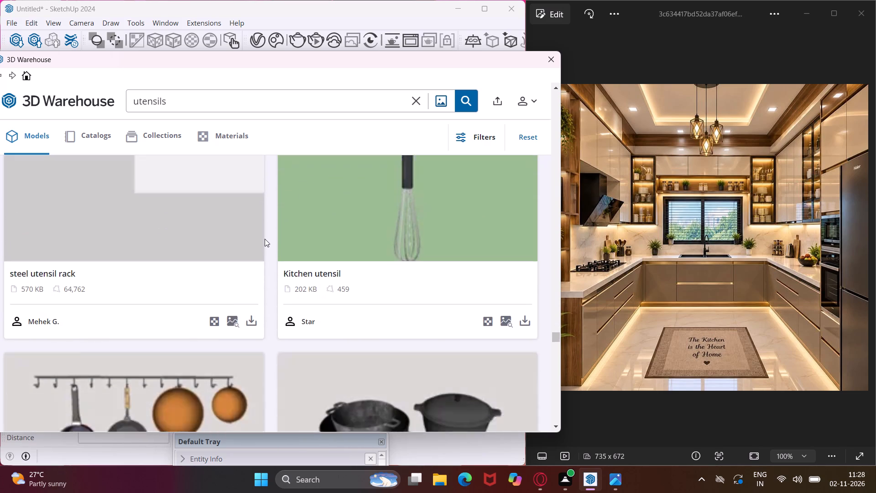
{"action": "scroll", "coordinate": [265, 239], "scroll_direction": "down", "scroll_amount": 9}
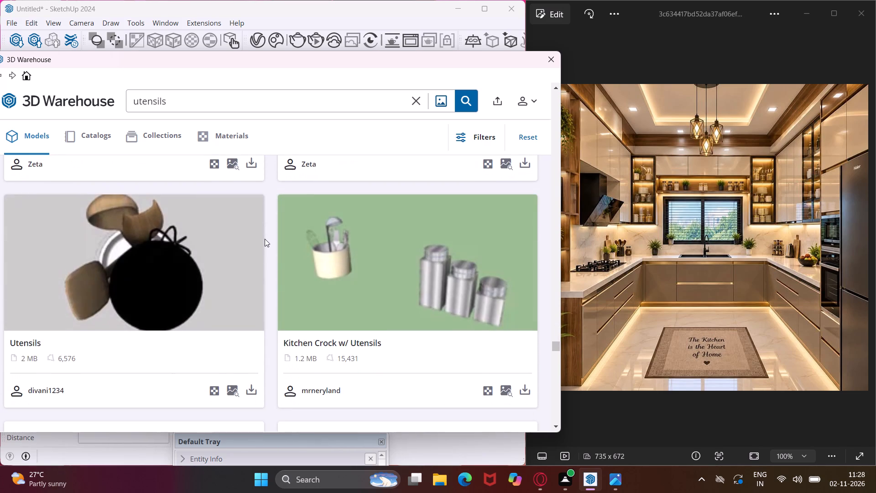
{"action": "scroll", "coordinate": [265, 239], "scroll_direction": "down", "scroll_amount": 6}
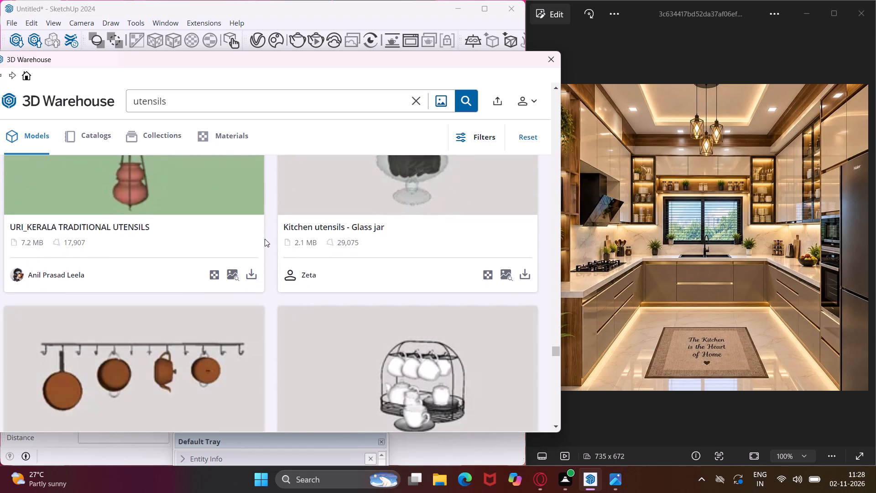
{"action": "scroll", "coordinate": [265, 239], "scroll_direction": "down", "scroll_amount": 6}
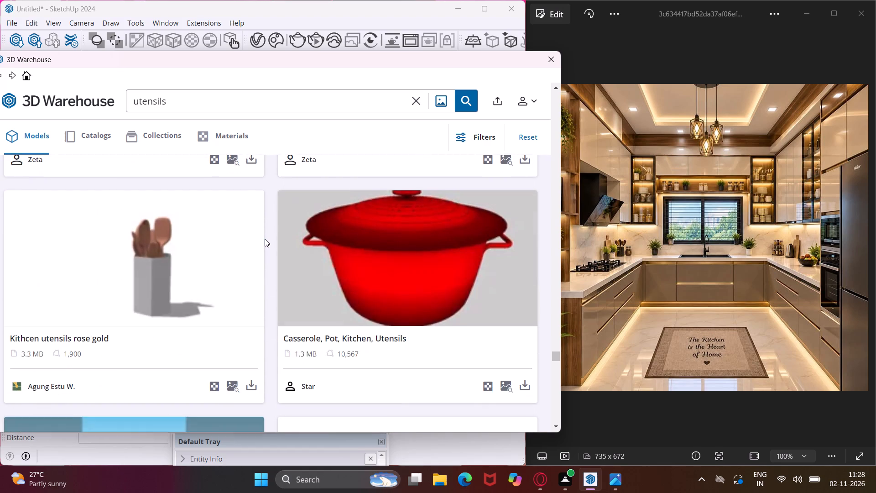
{"action": "scroll", "coordinate": [265, 239], "scroll_direction": "down", "scroll_amount": 7}
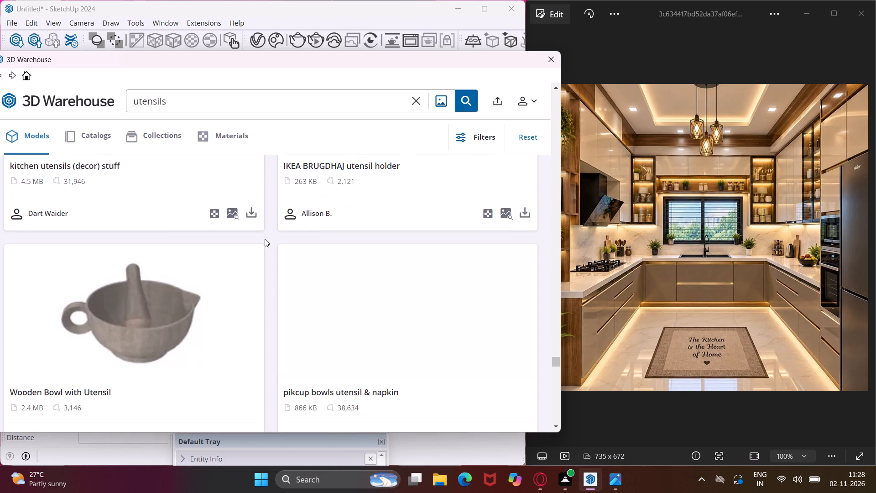
{"action": "scroll", "coordinate": [265, 239], "scroll_direction": "down", "scroll_amount": 3}
{"action": "scroll", "coordinate": [265, 239], "scroll_direction": "up", "scroll_amount": 2}
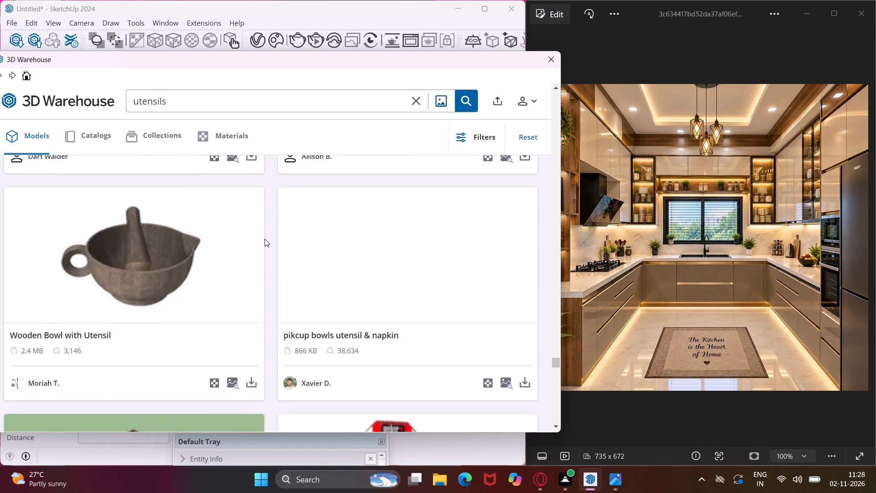
{"action": "scroll", "coordinate": [265, 239], "scroll_direction": "down", "scroll_amount": 10}
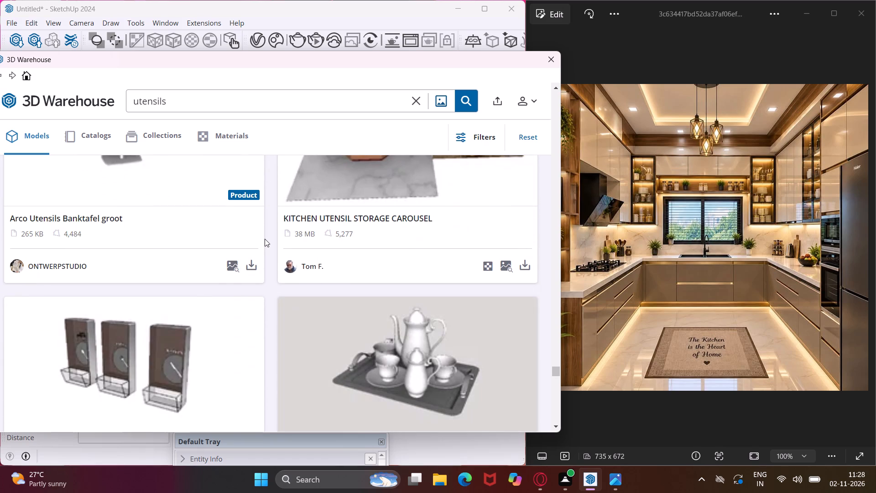
{"action": "scroll", "coordinate": [265, 239], "scroll_direction": "down", "scroll_amount": 11}
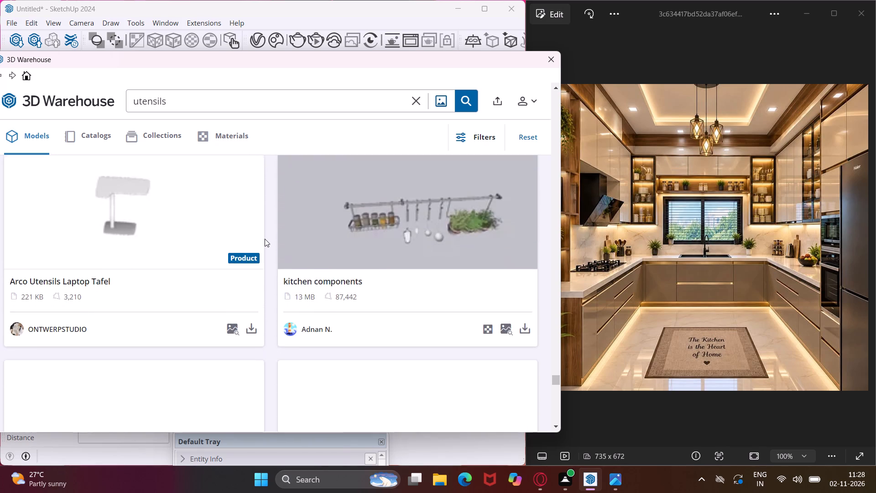
{"action": "scroll", "coordinate": [265, 239], "scroll_direction": "down", "scroll_amount": 6}
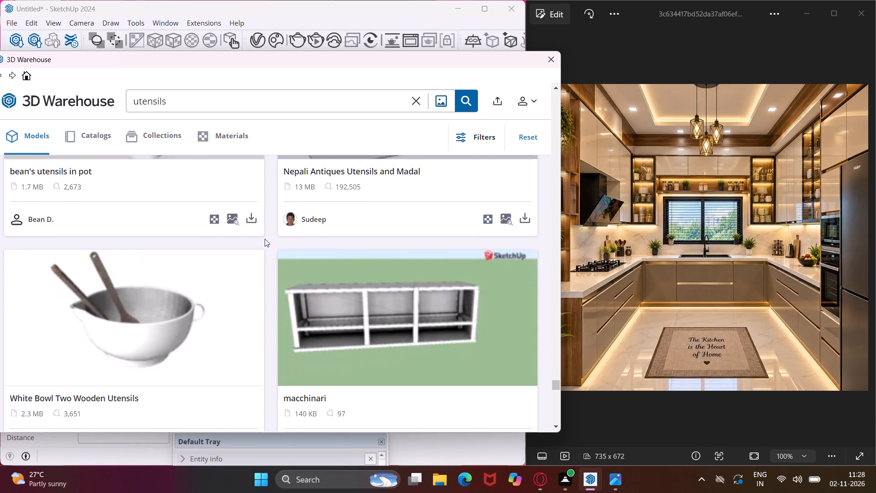
{"action": "scroll", "coordinate": [265, 239], "scroll_direction": "down", "scroll_amount": 12}
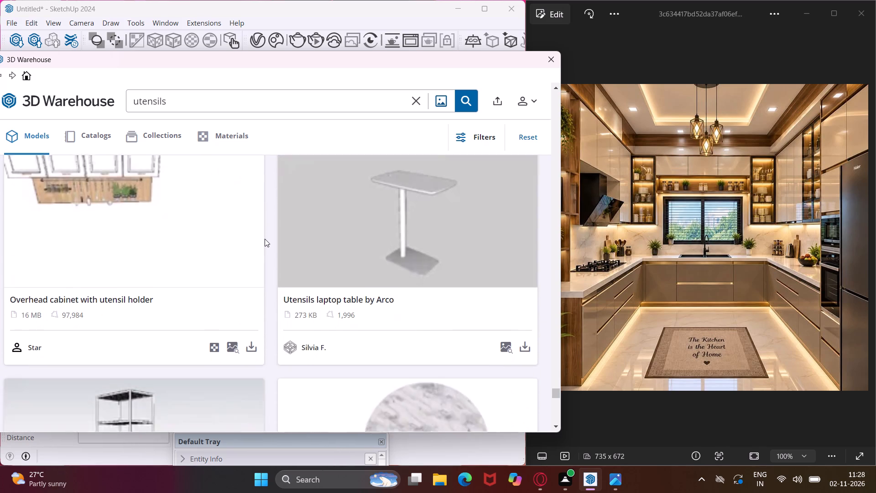
{"action": "scroll", "coordinate": [265, 239], "scroll_direction": "down", "scroll_amount": 12}
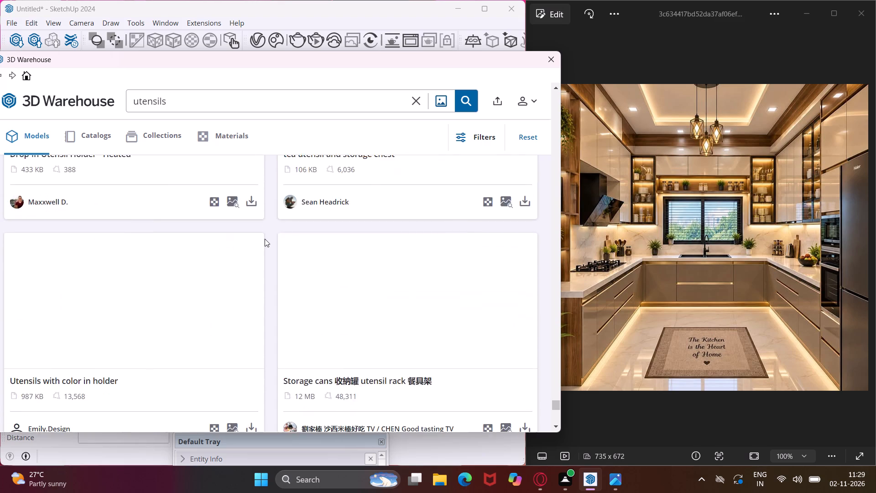
{"action": "scroll", "coordinate": [265, 239], "scroll_direction": "down", "scroll_amount": 10}
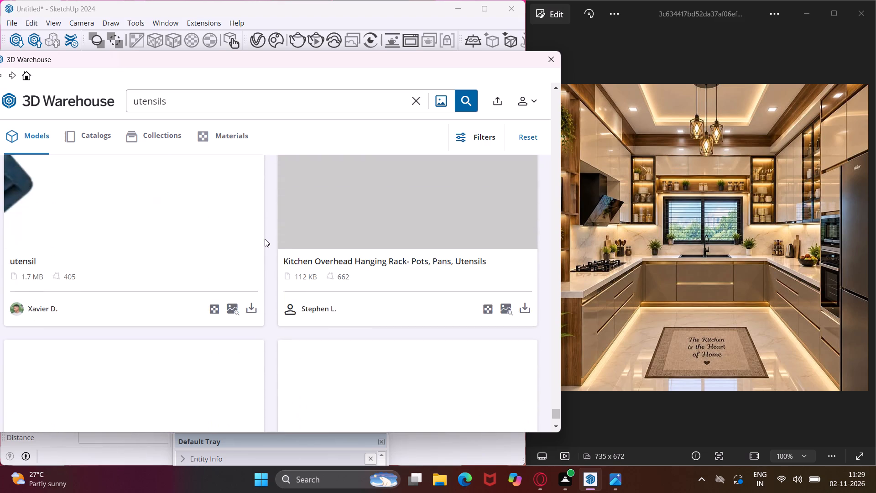
{"action": "scroll", "coordinate": [265, 239], "scroll_direction": "down", "scroll_amount": 8}
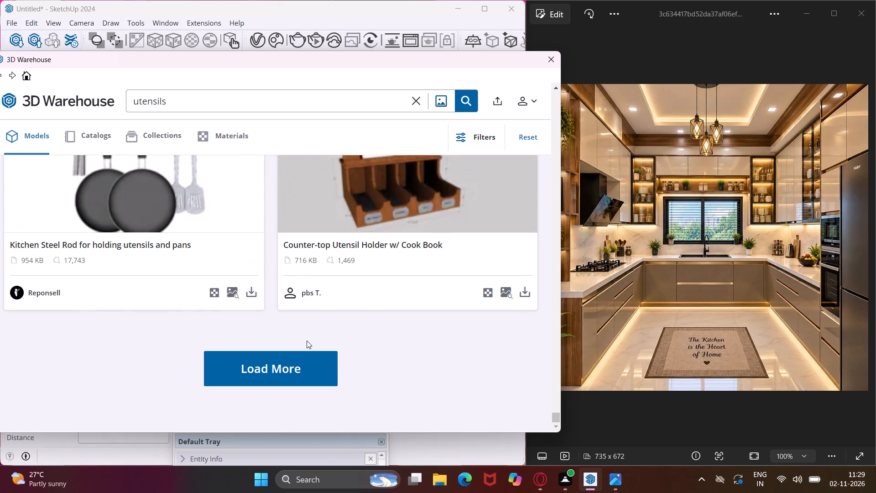
Load a further batch of utensils models and examine it for jar sets and kitchen decor suited to the shelves.
{"action": "left_click", "coordinate": [311, 368]}
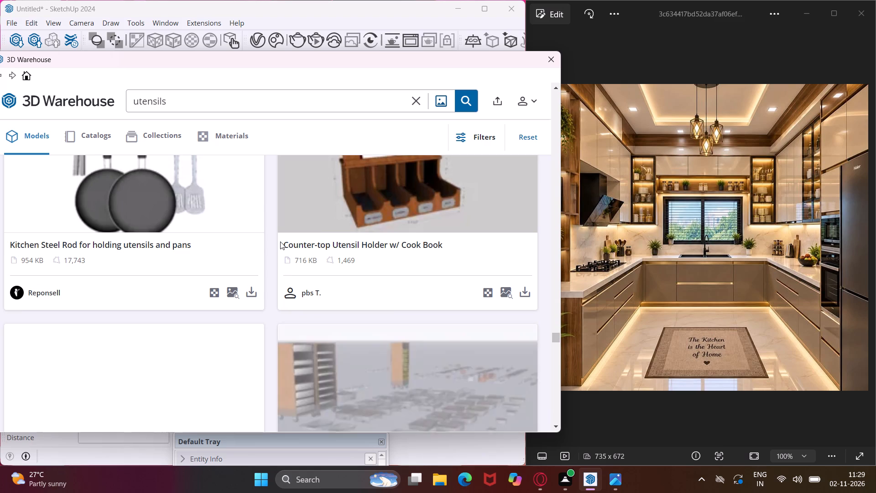
{"action": "scroll", "coordinate": [278, 252], "scroll_direction": "down", "scroll_amount": 11}
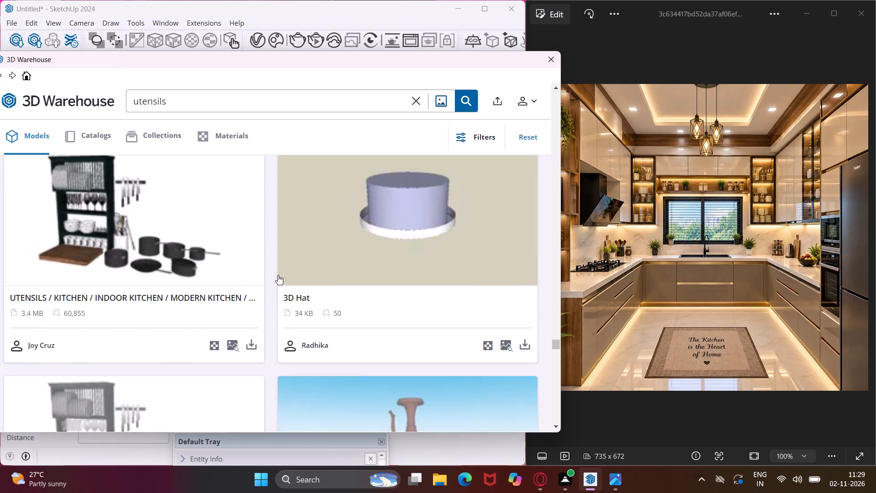
{"action": "scroll", "coordinate": [278, 275], "scroll_direction": "down", "scroll_amount": 5}
{"action": "scroll", "coordinate": [278, 275], "scroll_direction": "up", "scroll_amount": 1}
{"action": "scroll", "coordinate": [278, 275], "scroll_direction": "down", "scroll_amount": 2}
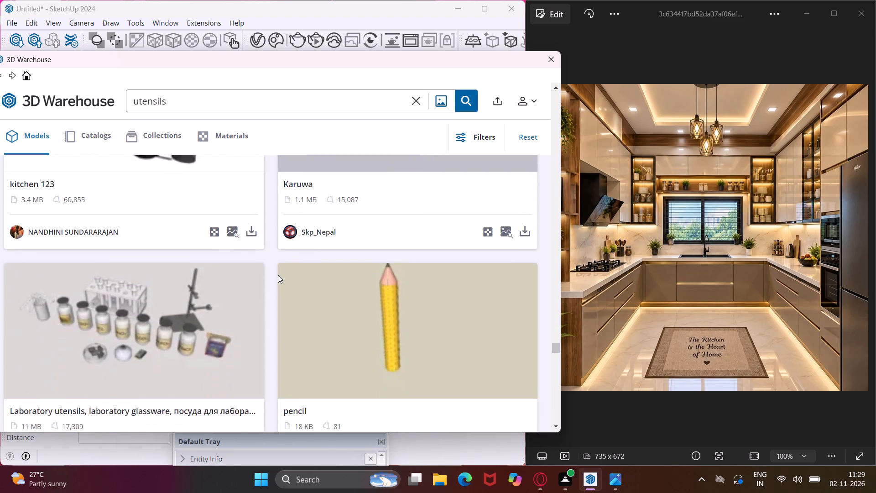
{"action": "scroll", "coordinate": [278, 275], "scroll_direction": "up", "scroll_amount": 3}
{"action": "scroll", "coordinate": [278, 275], "scroll_direction": "down", "scroll_amount": 7}
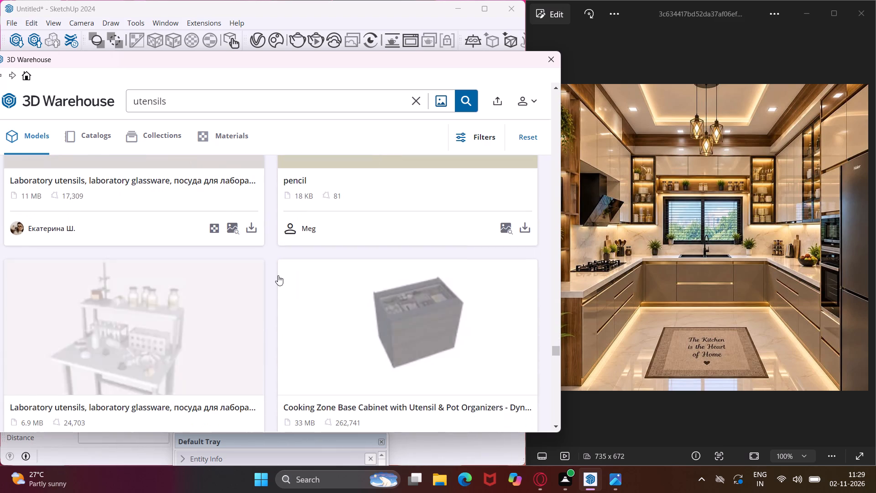
{"action": "scroll", "coordinate": [278, 275], "scroll_direction": "down", "scroll_amount": 10}
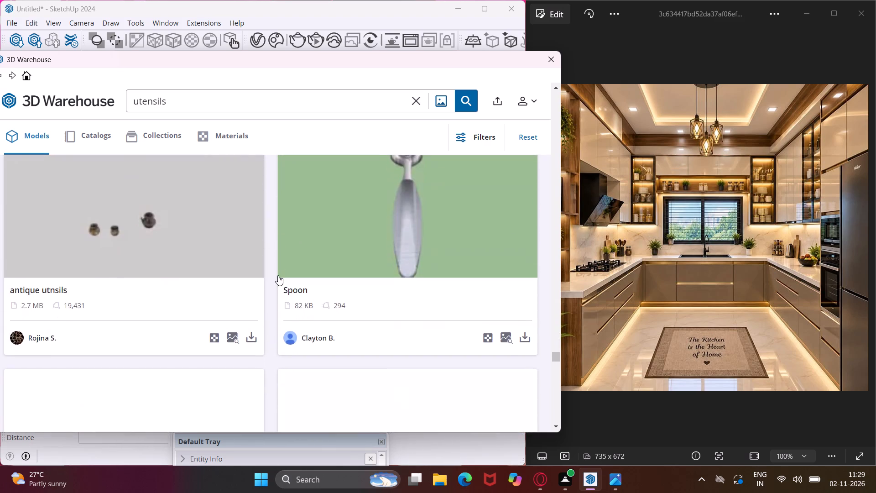
{"action": "scroll", "coordinate": [278, 275], "scroll_direction": "down", "scroll_amount": 17}
{"action": "scroll", "coordinate": [278, 275], "scroll_direction": "down", "scroll_amount": 4}
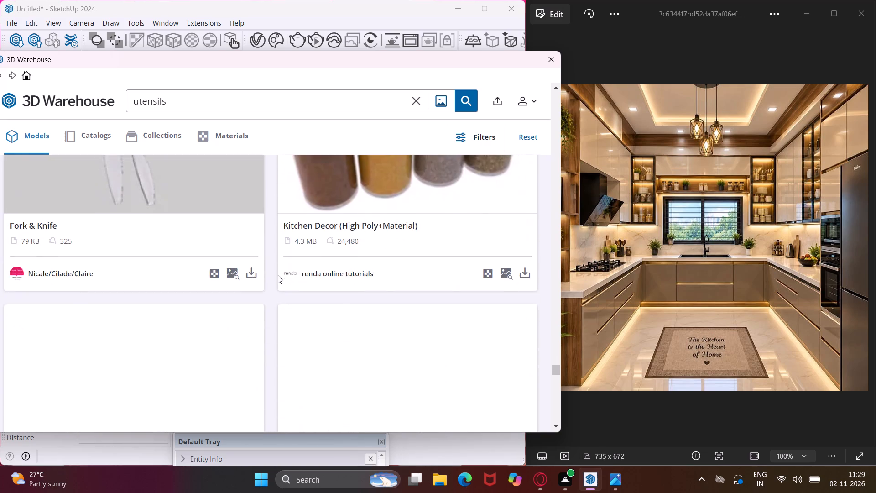
{"action": "scroll", "coordinate": [278, 275], "scroll_direction": "down", "scroll_amount": 1}
{"action": "scroll", "coordinate": [278, 275], "scroll_direction": "up", "scroll_amount": 2}
{"action": "scroll", "coordinate": [278, 275], "scroll_direction": "down", "scroll_amount": 4}
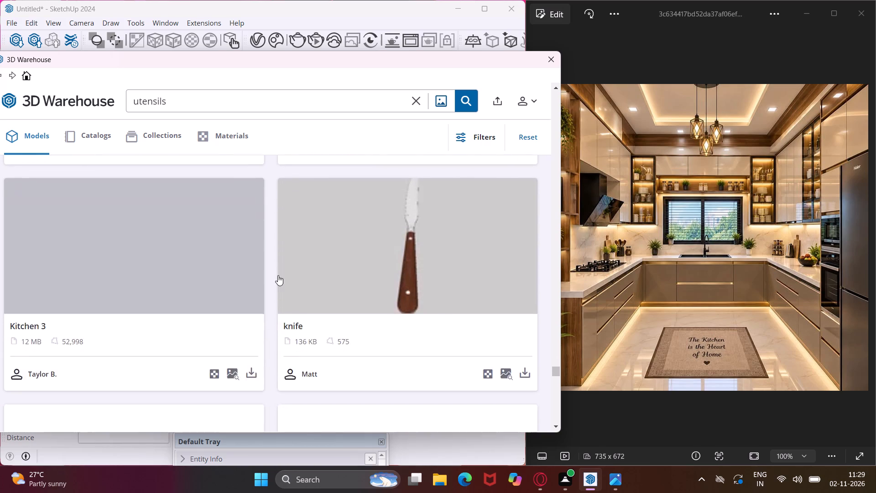
{"action": "scroll", "coordinate": [278, 275], "scroll_direction": "down", "scroll_amount": 7}
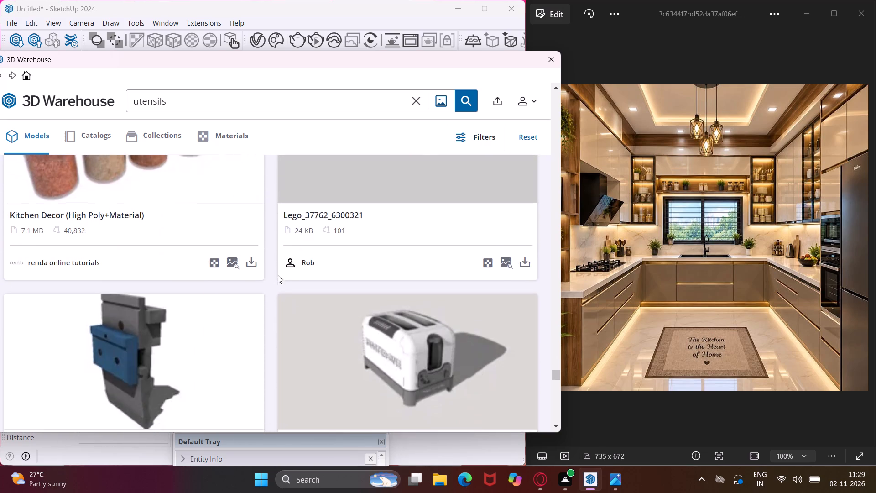
{"action": "scroll", "coordinate": [278, 275], "scroll_direction": "down", "scroll_amount": 14}
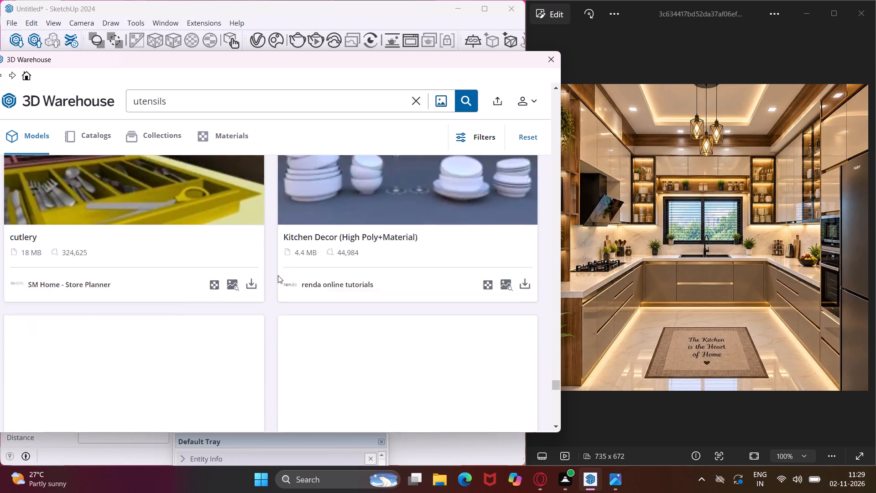
{"action": "scroll", "coordinate": [278, 275], "scroll_direction": "down", "scroll_amount": 6}
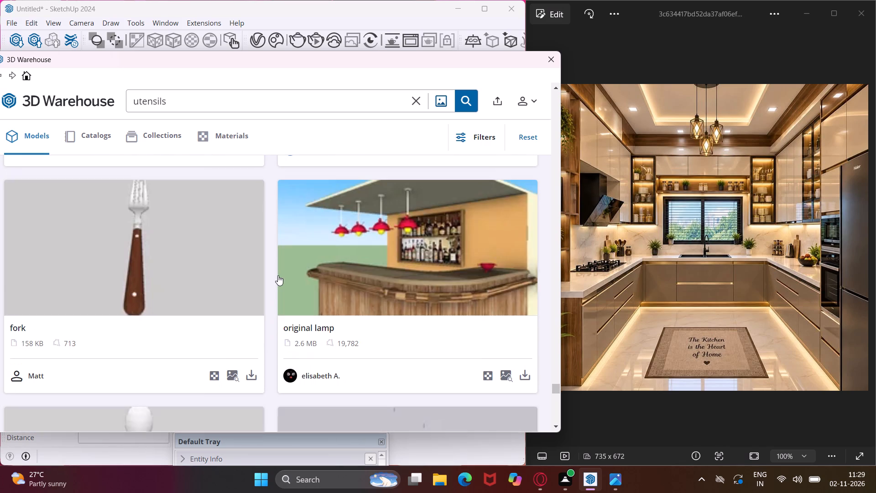
{"action": "scroll", "coordinate": [278, 275], "scroll_direction": "down", "scroll_amount": 10}
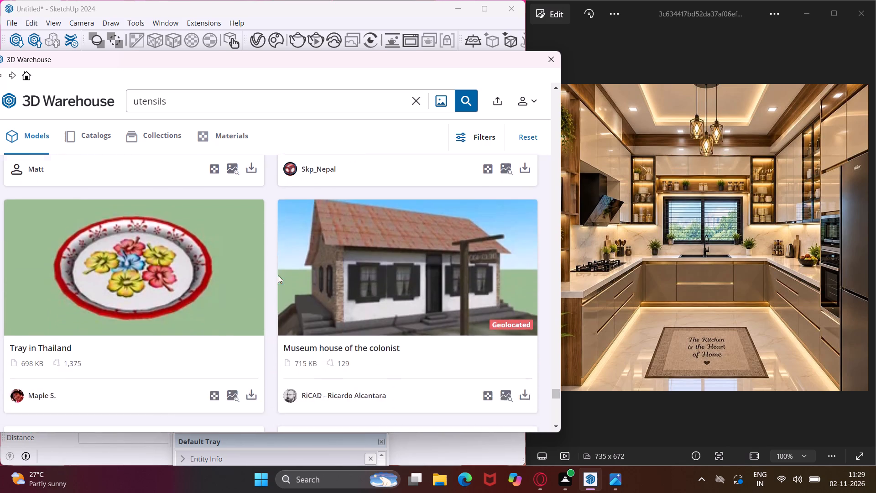
{"action": "scroll", "coordinate": [278, 275], "scroll_direction": "down", "scroll_amount": 7}
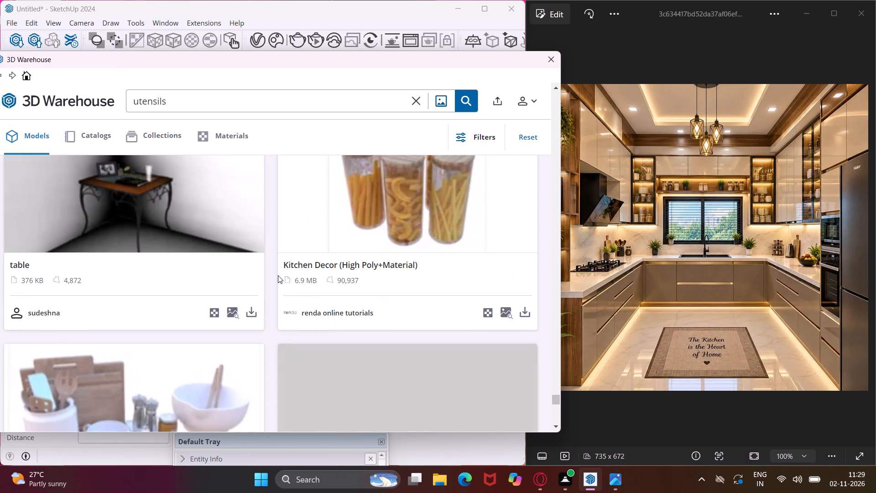
{"action": "scroll", "coordinate": [278, 275], "scroll_direction": "down", "scroll_amount": 11}
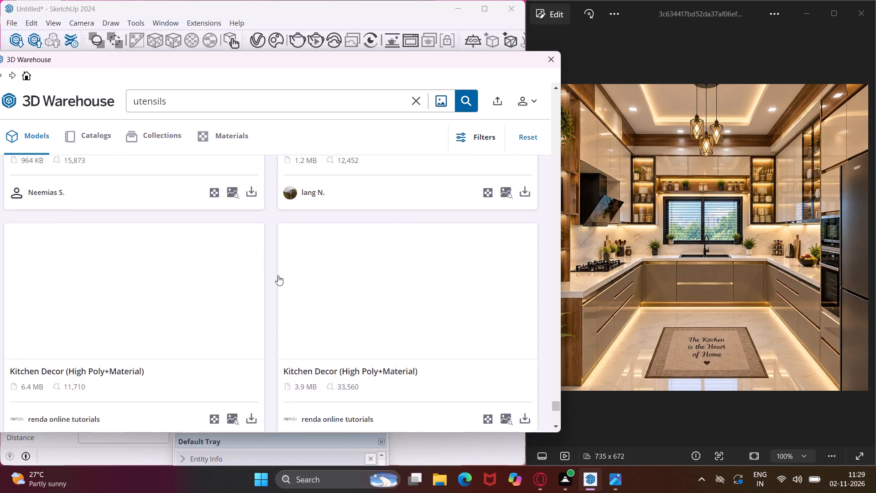
Load the Kitchen Decor model with the white clip-lid canisters directly into the model and place it outside the kitchen near the other accessories.
{"action": "scroll", "coordinate": [278, 275], "scroll_direction": "down", "scroll_amount": 1}
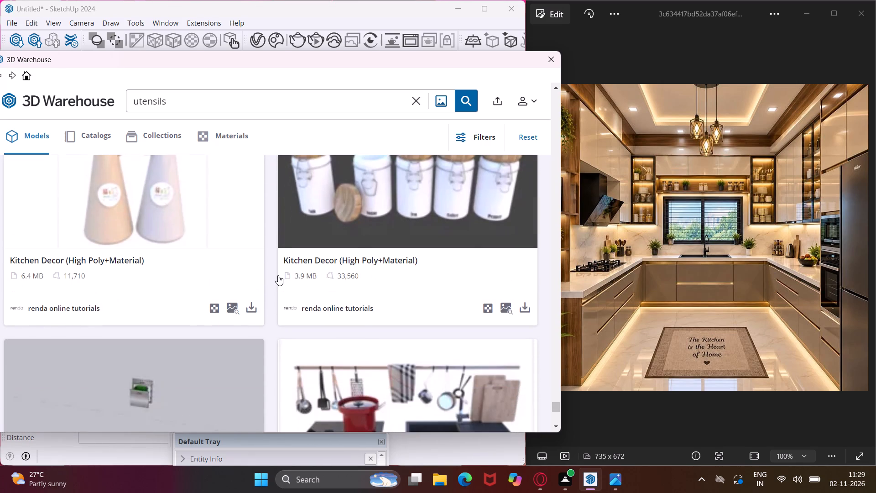
{"action": "left_click", "coordinate": [525, 308]}
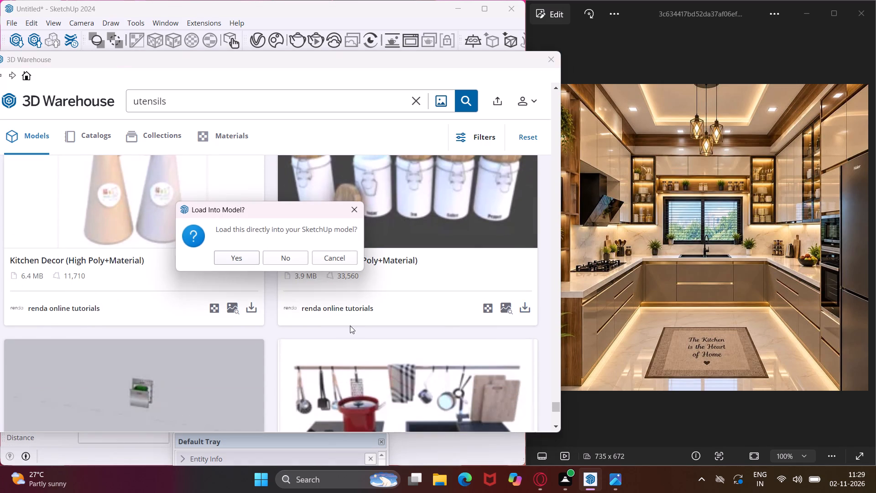
{"action": "left_click", "coordinate": [254, 258]}
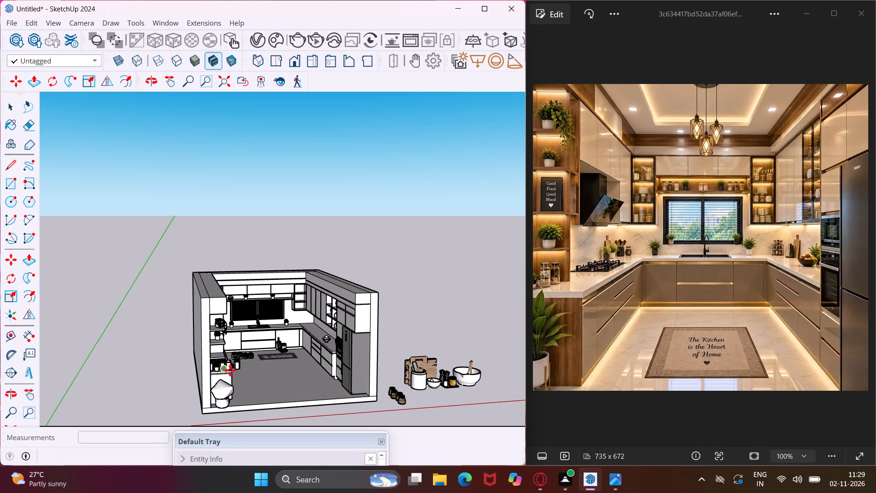
{"action": "scroll", "coordinate": [296, 406], "scroll_direction": "up", "scroll_amount": 2}
{"action": "scroll", "coordinate": [288, 405], "scroll_direction": "down", "scroll_amount": 3}
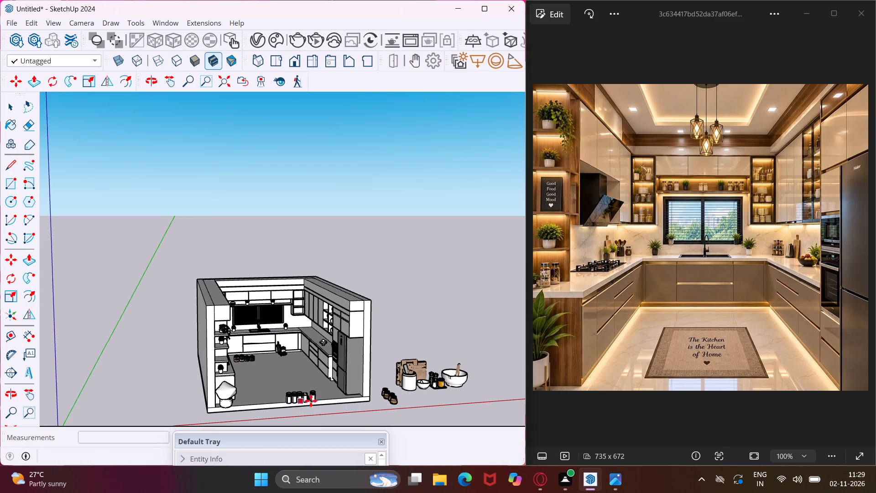
{"action": "left_click", "coordinate": [439, 425]}
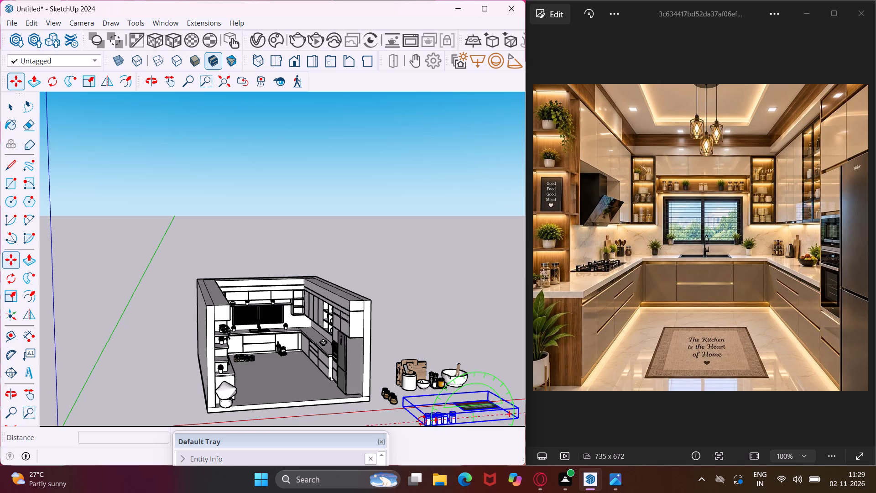
{"action": "scroll", "coordinate": [255, 300], "scroll_direction": "up", "scroll_amount": 9}
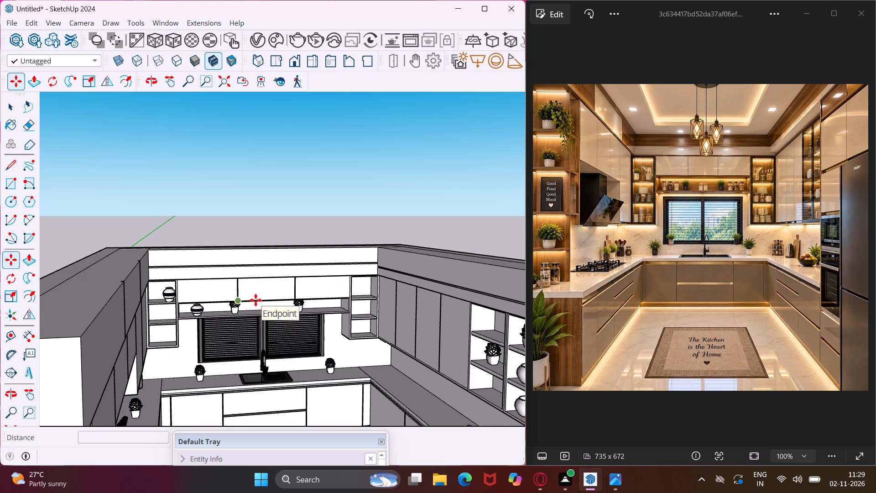
{"action": "scroll", "coordinate": [255, 300], "scroll_direction": "up", "scroll_amount": 1}
{"action": "middle_click_drag", "start_coordinate": [255, 300], "coordinate": [216, 275]}
{"action": "key", "text": "Escape"}
{"action": "key", "text": "space"}
Copy the potted succulent from the shelf above the window to the top shelf of the left open cabinet, beside the vase.
{"action": "scroll", "coordinate": [237, 304], "scroll_direction": "up", "scroll_amount": 3}
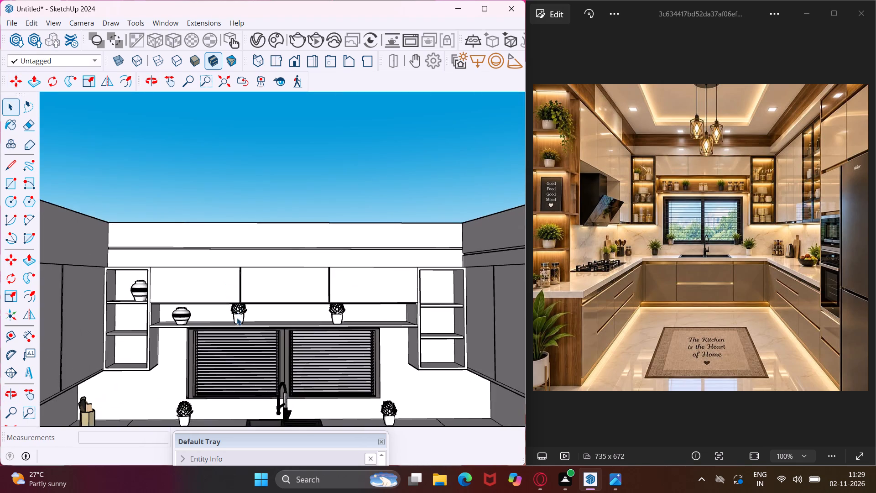
{"action": "scroll", "coordinate": [237, 318], "scroll_direction": "up", "scroll_amount": 3}
{"action": "left_click", "coordinate": [237, 318]}
{"action": "key", "text": "m"}
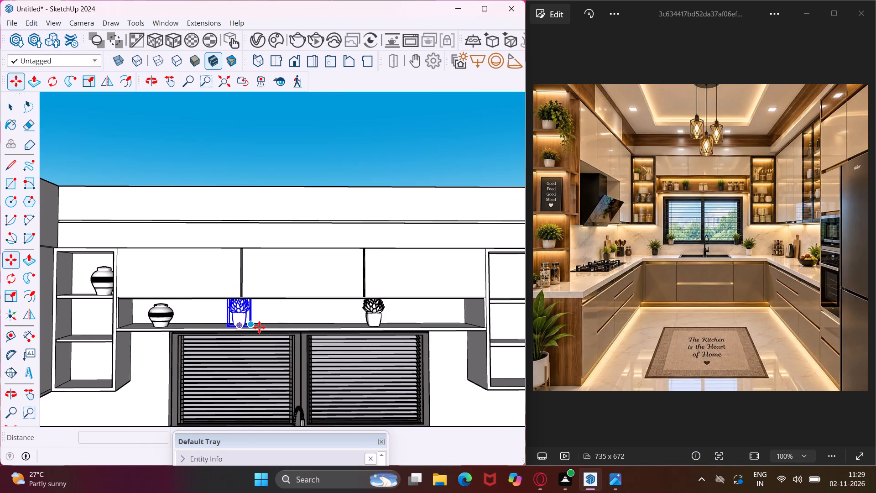
{"action": "left_click", "coordinate": [264, 331]}
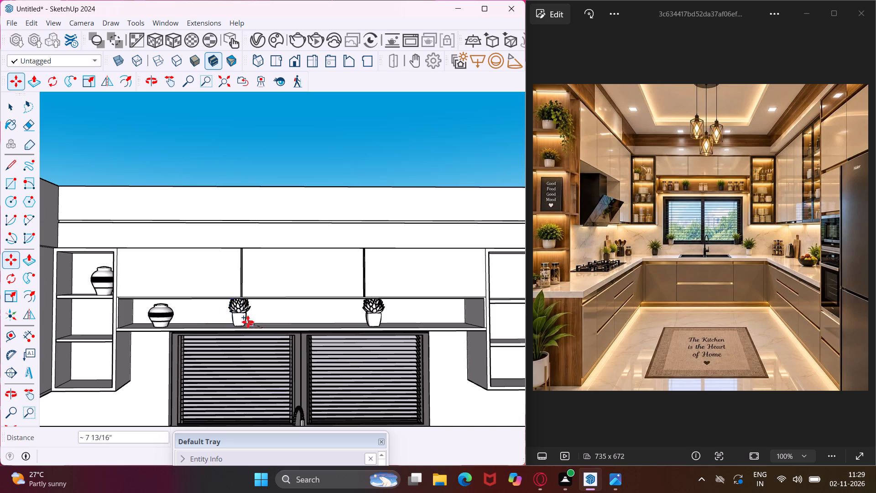
{"action": "scroll", "coordinate": [246, 320], "scroll_direction": "down", "scroll_amount": 4}
{"action": "middle_click_drag", "start_coordinate": [246, 320], "coordinate": [258, 370]}
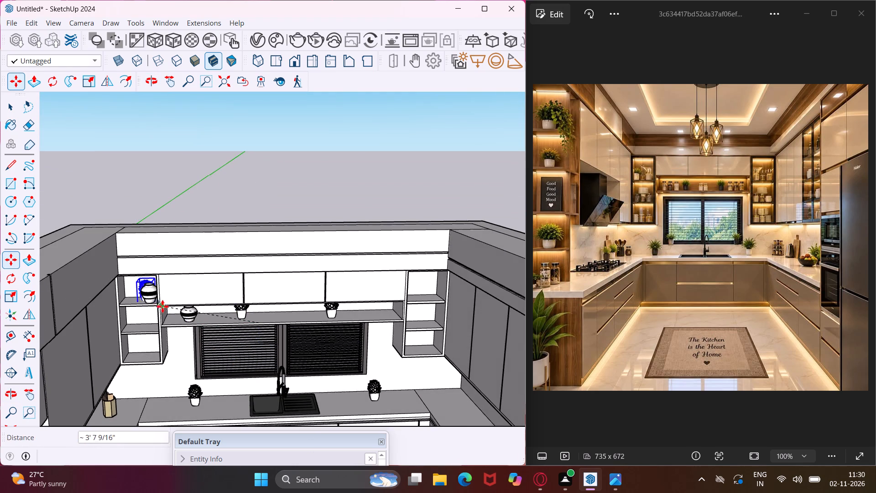
{"action": "scroll", "coordinate": [156, 304], "scroll_direction": "up", "scroll_amount": 6}
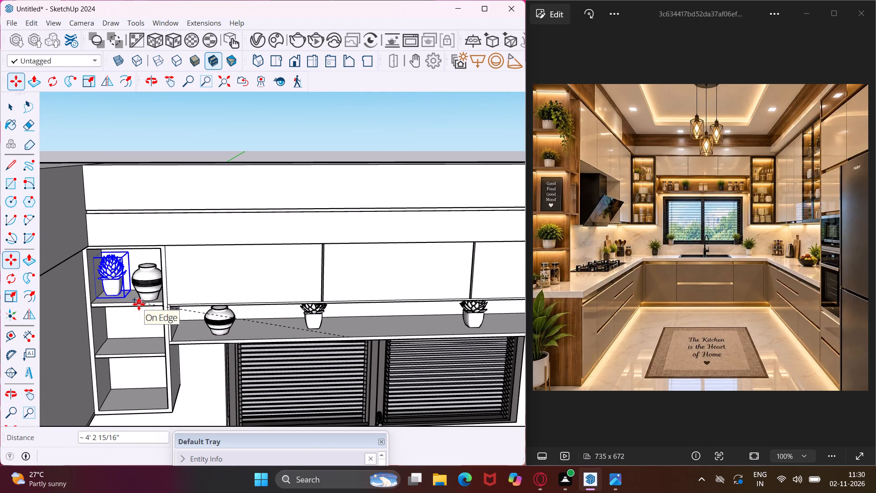
{"action": "scroll", "coordinate": [139, 304], "scroll_direction": "up", "scroll_amount": 9}
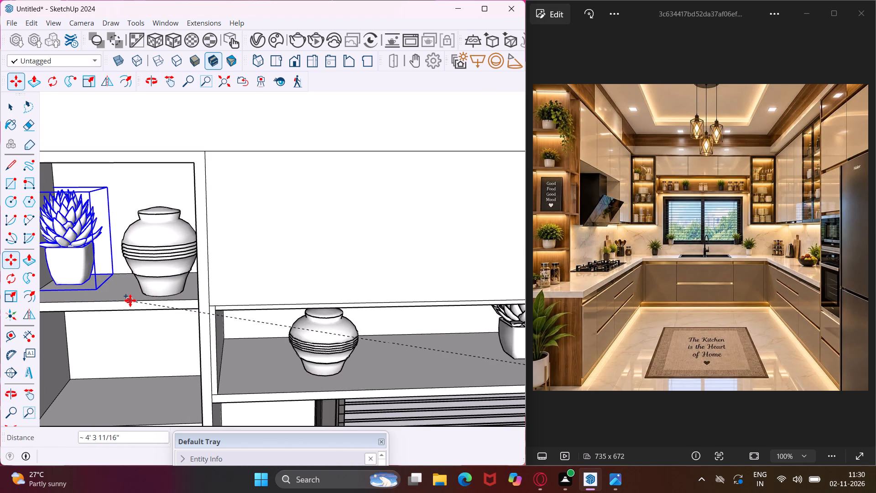
{"action": "left_click", "coordinate": [130, 300]}
{"action": "middle_click_drag", "start_coordinate": [130, 300], "coordinate": [163, 276]}
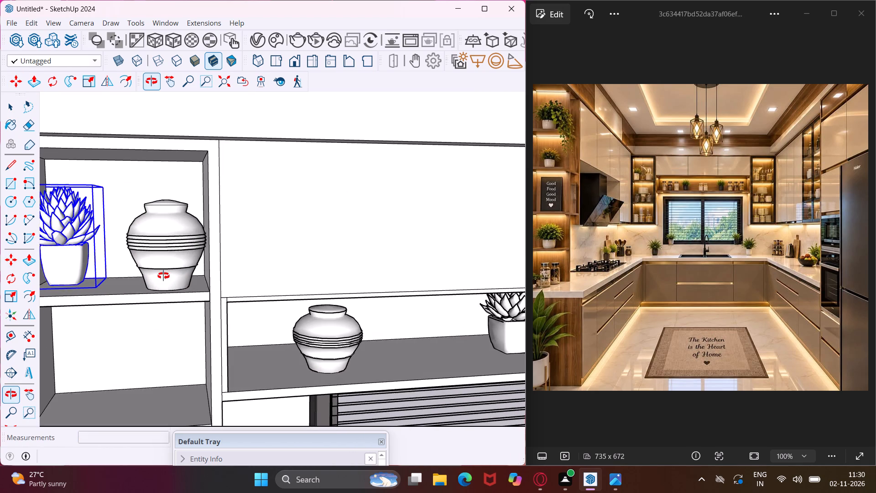
{"action": "middle_click_drag", "start_coordinate": [163, 276], "coordinate": [149, 301]}
{"action": "scroll", "coordinate": [146, 300], "scroll_direction": "down", "scroll_amount": 6}
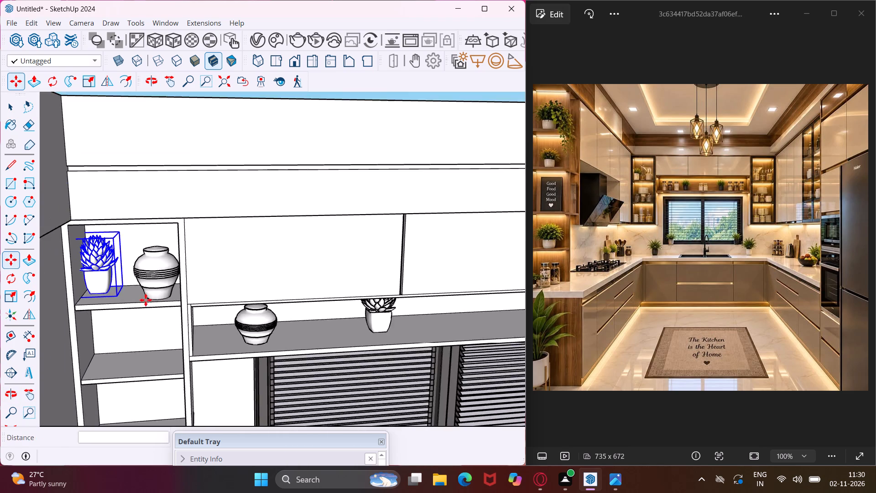
{"action": "scroll", "coordinate": [146, 300], "scroll_direction": "down", "scroll_amount": 19}
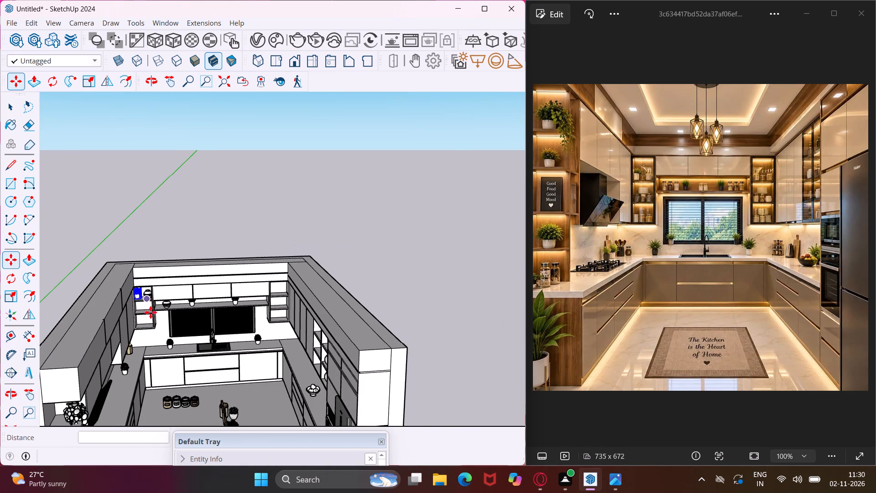
{"action": "scroll", "coordinate": [162, 317], "scroll_direction": "down", "scroll_amount": 4}
{"action": "key", "text": "Escape"}
{"action": "key", "text": "space"}
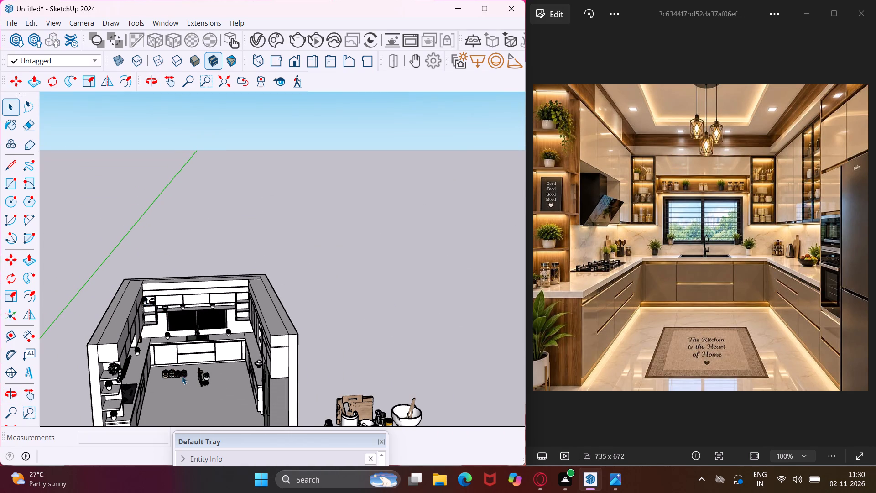
Move the striped vase from the shelf above the window to the bottom shelf of the right open cabinet.
{"action": "scroll", "coordinate": [182, 375], "scroll_direction": "up", "scroll_amount": 10}
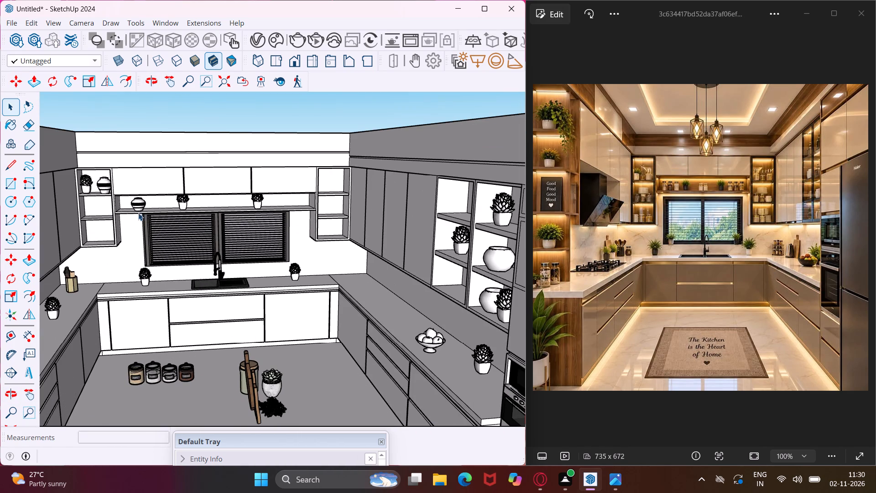
{"action": "left_click", "coordinate": [140, 209]}
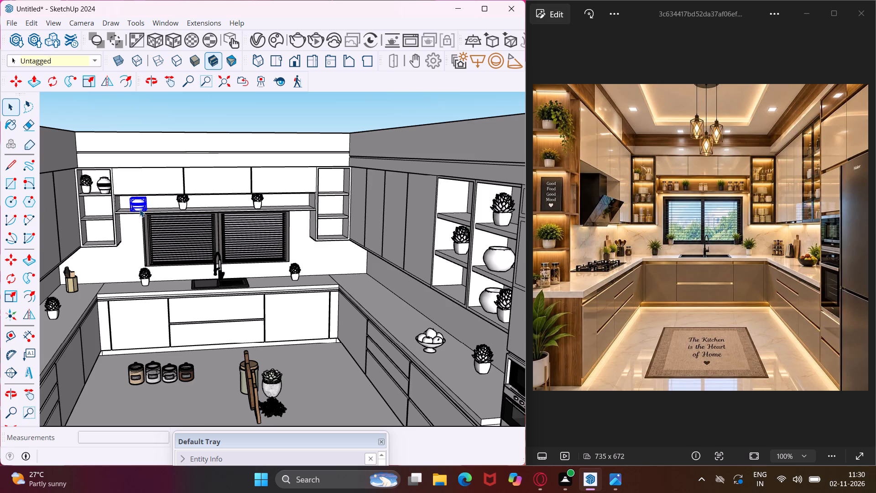
{"action": "key", "text": "m"}
{"action": "scroll", "coordinate": [140, 209], "scroll_direction": "up", "scroll_amount": 6}
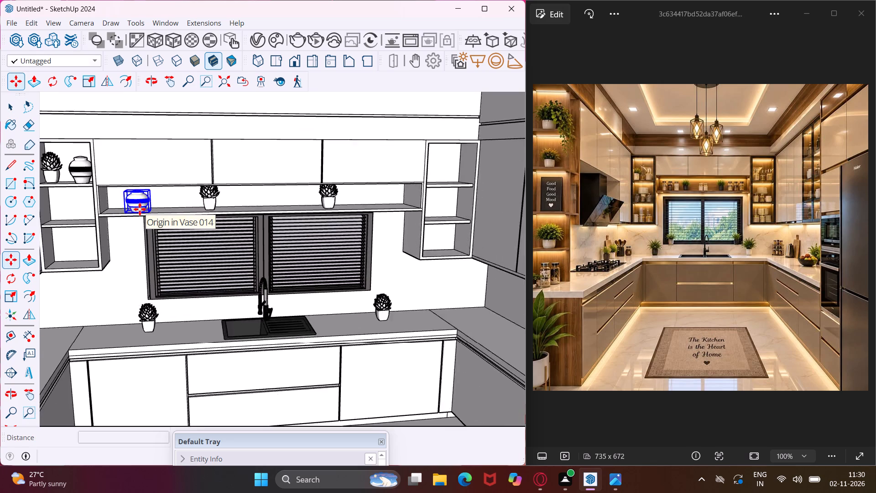
{"action": "scroll", "coordinate": [140, 209], "scroll_direction": "up", "scroll_amount": 3}
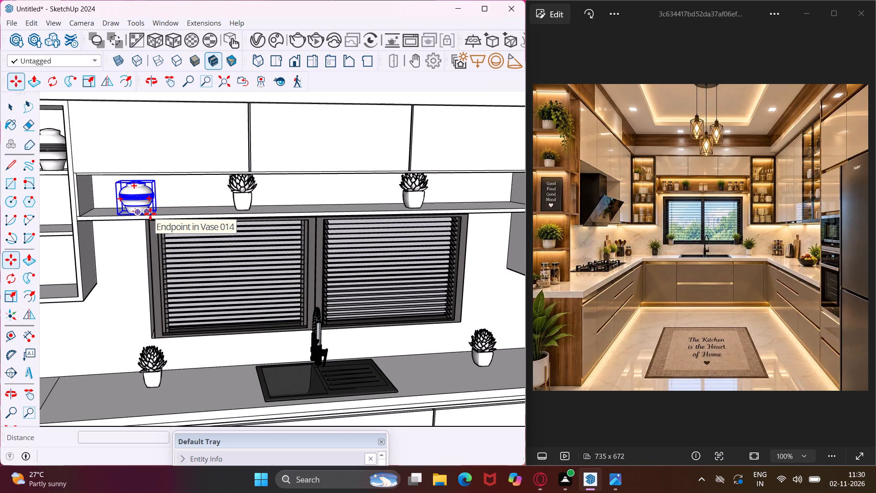
{"action": "left_click", "coordinate": [156, 212]}
{"action": "scroll", "coordinate": [100, 220], "scroll_direction": "down", "scroll_amount": 6}
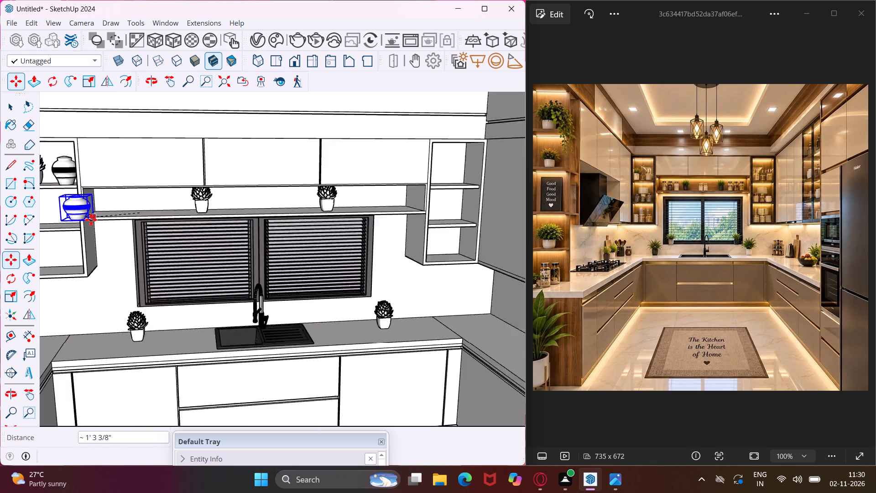
{"action": "scroll", "coordinate": [386, 261], "scroll_direction": "up", "scroll_amount": 4}
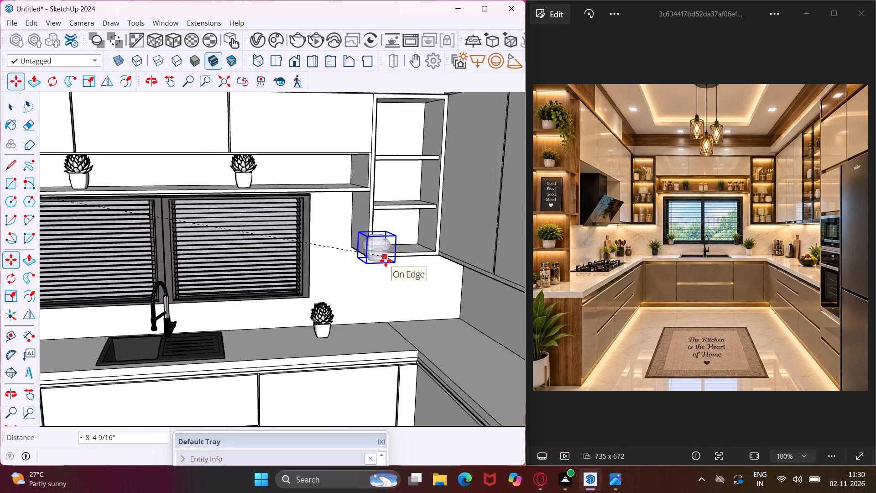
{"action": "scroll", "coordinate": [392, 257], "scroll_direction": "up", "scroll_amount": 7}
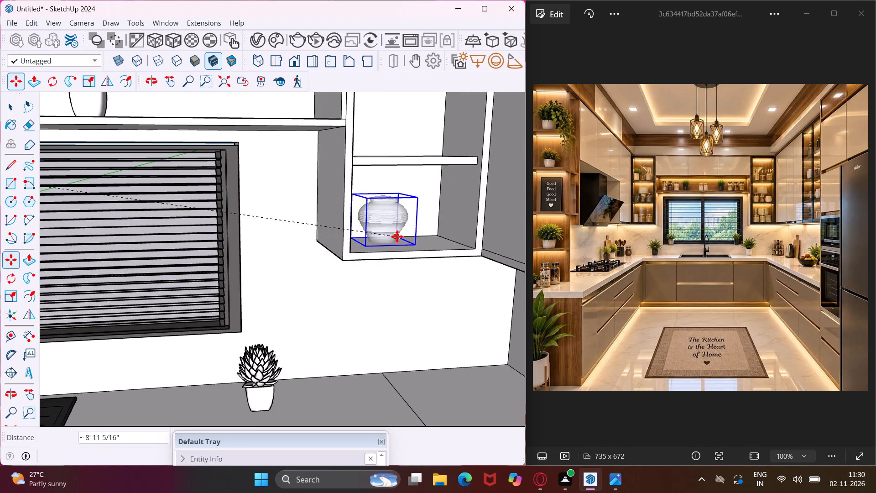
{"action": "scroll", "coordinate": [397, 236], "scroll_direction": "up", "scroll_amount": 3}
{"action": "left_click", "coordinate": [385, 241]}
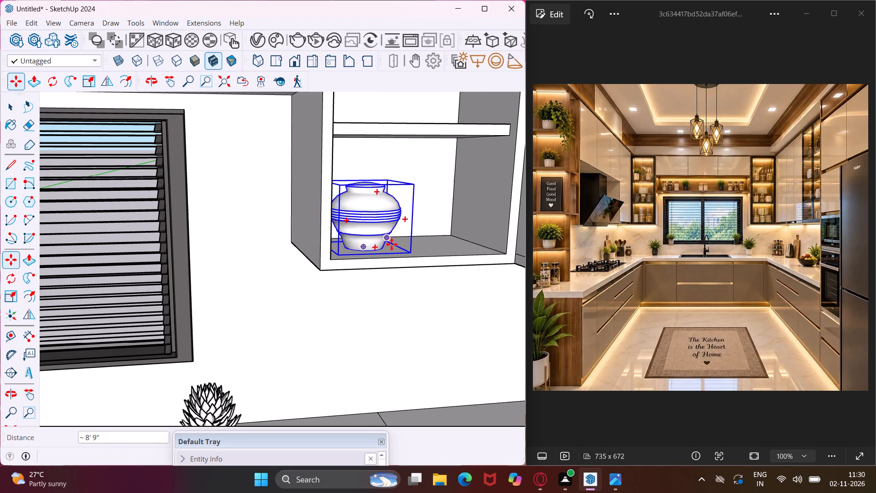
Copy the vase along the bottom shelf of the right open cabinet so that two vases stand side by side.
{"action": "left_click", "coordinate": [391, 244]}
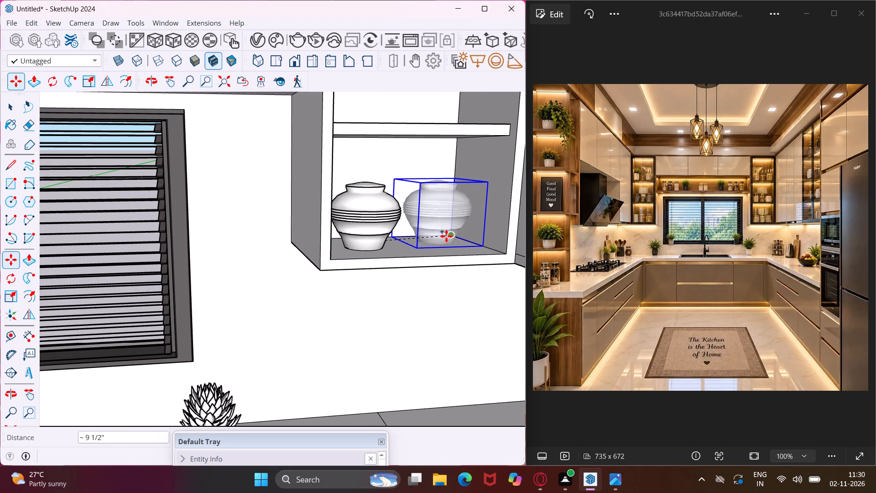
{"action": "left_click", "coordinate": [453, 240]}
{"action": "scroll", "coordinate": [345, 239], "scroll_direction": "down", "scroll_amount": 11}
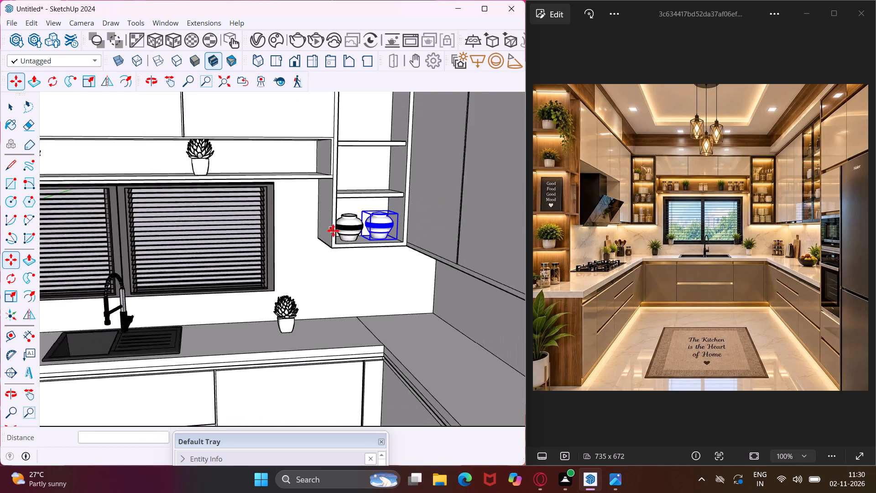
{"action": "scroll", "coordinate": [333, 231], "scroll_direction": "down", "scroll_amount": 10}
{"action": "key", "text": "Escape"}
{"action": "key", "text": "space"}
Move the oats, flour, sugar and coffee jar set about 7' 7 3/8" from the floor to the left end of the shelf above the window.
{"action": "scroll", "coordinate": [220, 343], "scroll_direction": "up", "scroll_amount": 3}
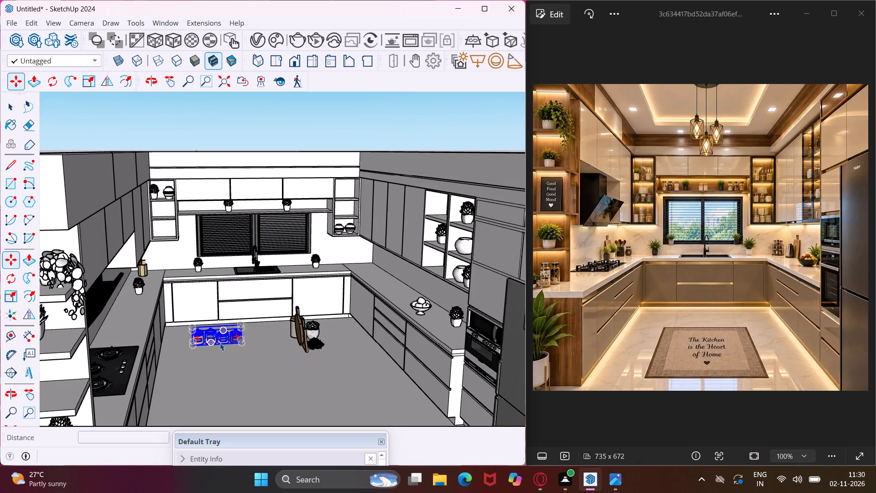
{"action": "scroll", "coordinate": [220, 343], "scroll_direction": "up", "scroll_amount": 6}
{"action": "left_click", "coordinate": [220, 343]}
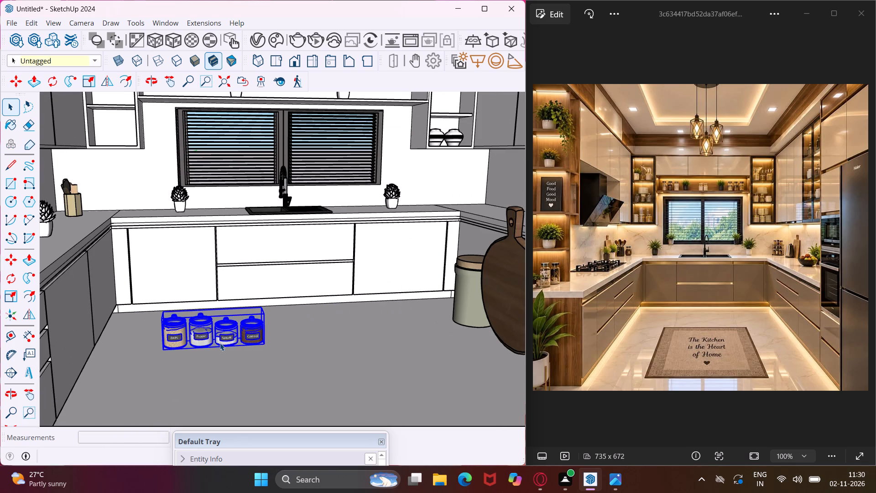
{"action": "key", "text": "m"}
{"action": "left_click", "coordinate": [163, 352]}
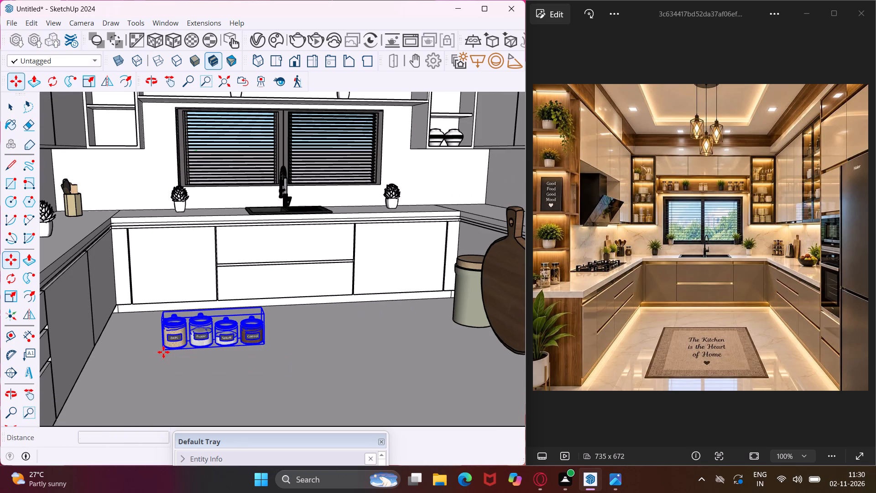
{"action": "scroll", "coordinate": [152, 348], "scroll_direction": "down", "scroll_amount": 4}
{"action": "scroll", "coordinate": [146, 167], "scroll_direction": "up", "scroll_amount": 3}
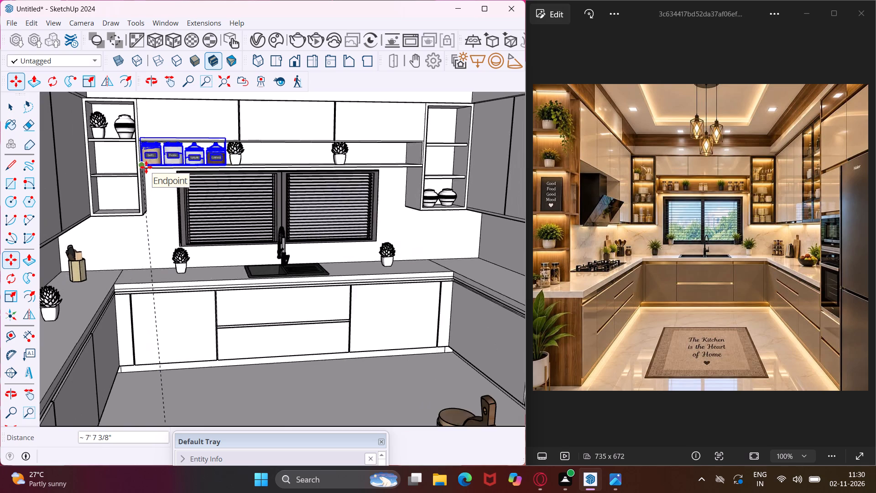
{"action": "scroll", "coordinate": [146, 167], "scroll_direction": "up", "scroll_amount": 11}
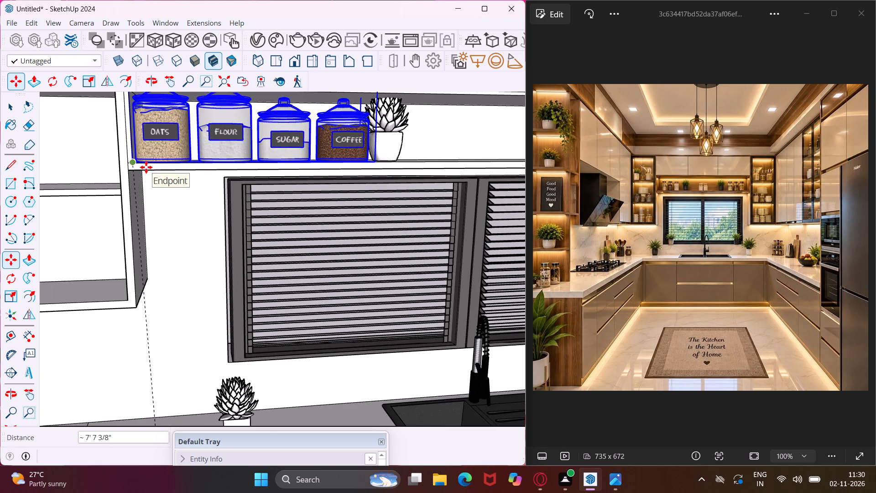
{"action": "left_click", "coordinate": [146, 167]}
Scale the oats, flour, sugar and coffee jar set to about 0.87 of its height so it fits the shelf above the window.
{"action": "middle_click_drag", "start_coordinate": [161, 193], "coordinate": [167, 249]}
{"action": "scroll", "coordinate": [168, 247], "scroll_direction": "down", "scroll_amount": 1}
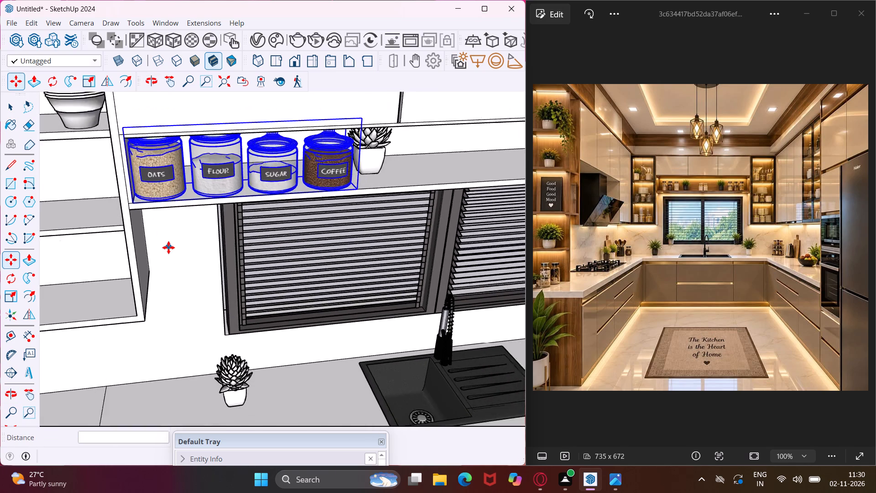
{"action": "scroll", "coordinate": [168, 247], "scroll_direction": "down", "scroll_amount": 2}
{"action": "left_click", "coordinate": [12, 299]}
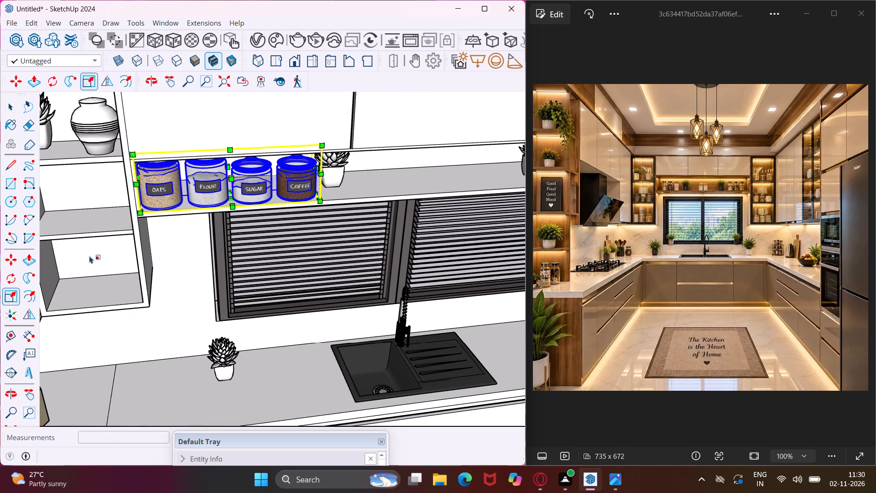
{"action": "middle_click_drag", "start_coordinate": [237, 152], "coordinate": [237, 57]}
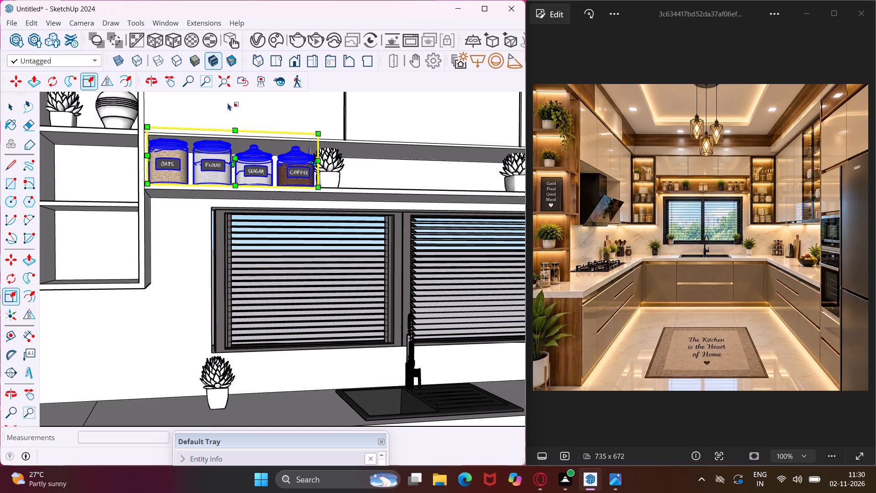
{"action": "scroll", "coordinate": [230, 134], "scroll_direction": "up", "scroll_amount": 4}
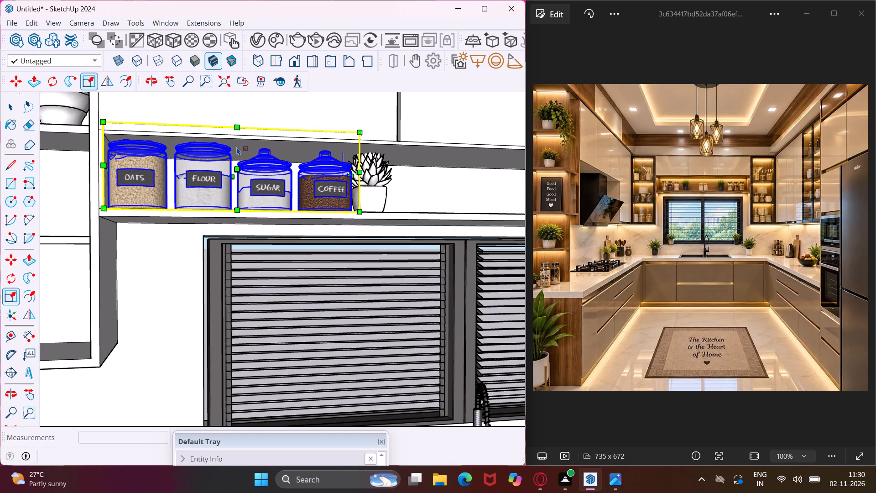
{"action": "middle_click_drag", "start_coordinate": [239, 171], "coordinate": [241, 184]}
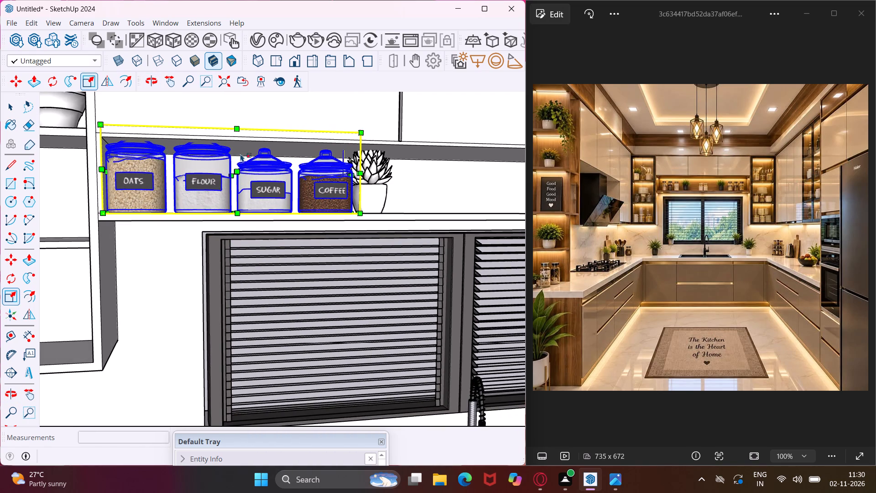
{"action": "scroll", "coordinate": [239, 151], "scroll_direction": "up", "scroll_amount": 4}
{"action": "middle_click_drag", "start_coordinate": [237, 144], "coordinate": [245, 94]}
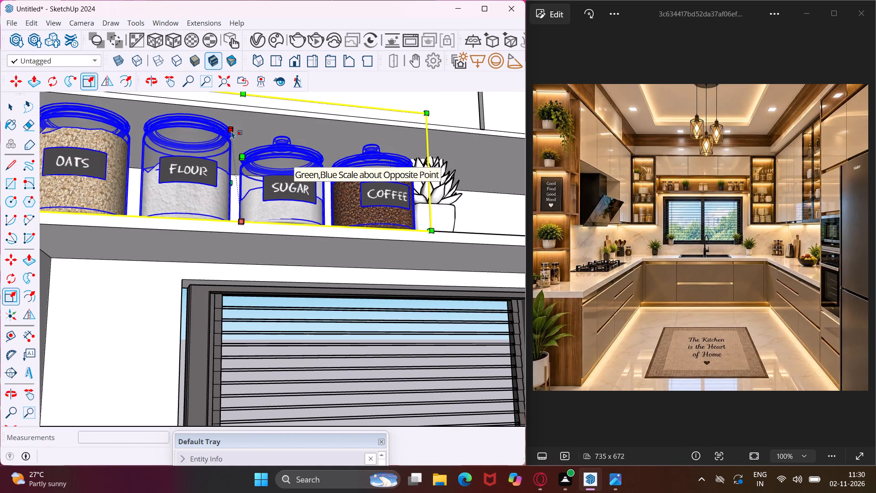
{"action": "left_click", "coordinate": [234, 131]}
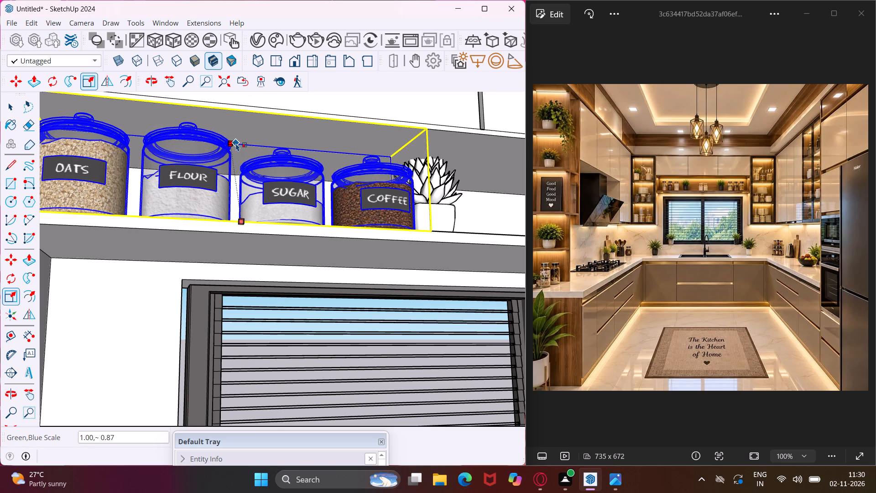
{"action": "left_click", "coordinate": [236, 144]}
{"action": "middle_click_drag", "start_coordinate": [236, 144], "coordinate": [245, 181]}
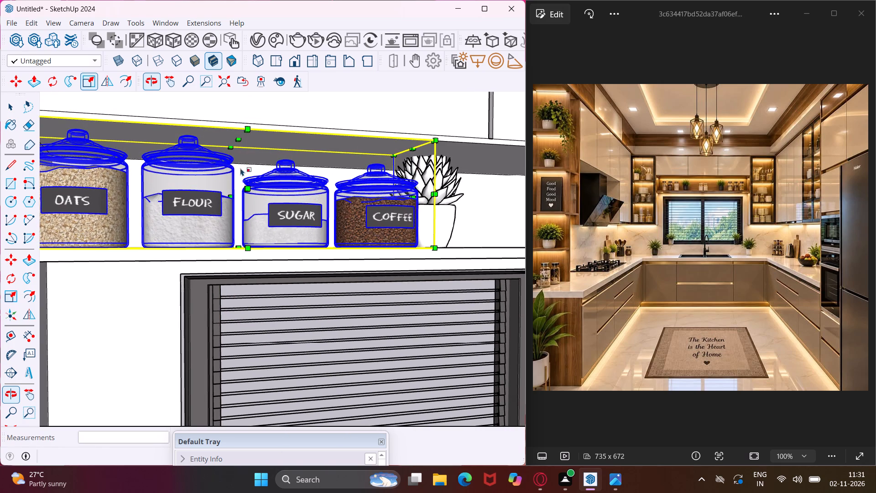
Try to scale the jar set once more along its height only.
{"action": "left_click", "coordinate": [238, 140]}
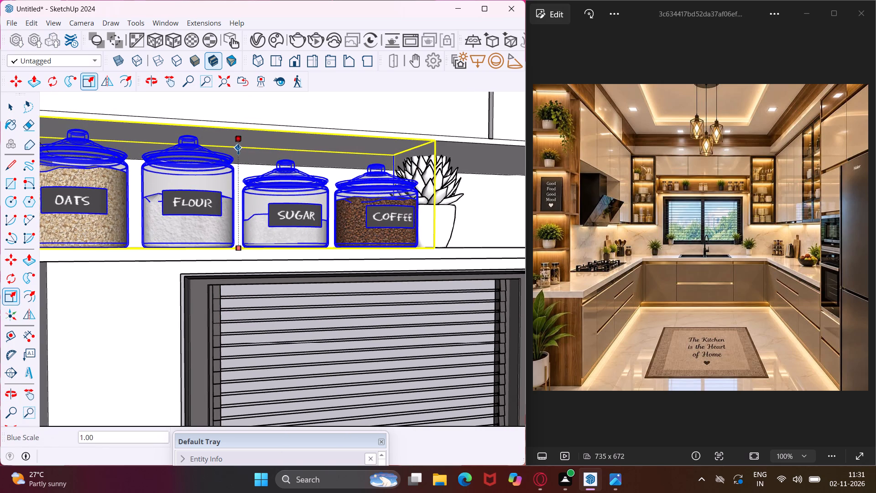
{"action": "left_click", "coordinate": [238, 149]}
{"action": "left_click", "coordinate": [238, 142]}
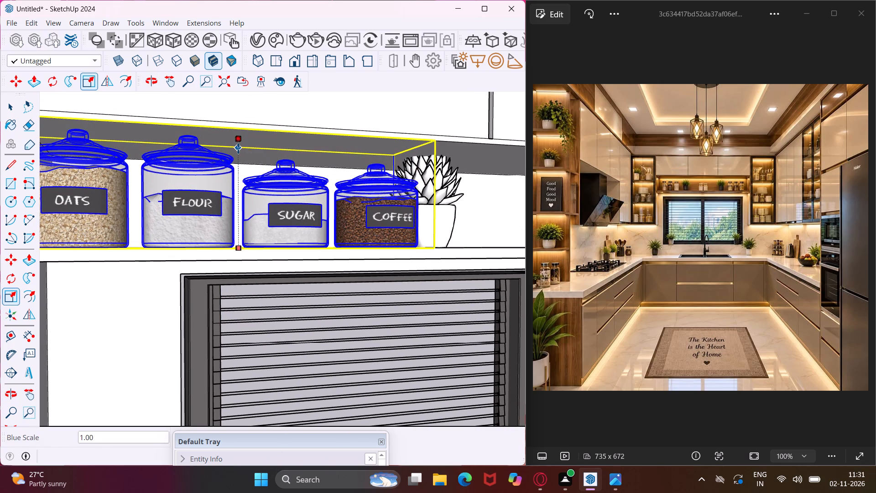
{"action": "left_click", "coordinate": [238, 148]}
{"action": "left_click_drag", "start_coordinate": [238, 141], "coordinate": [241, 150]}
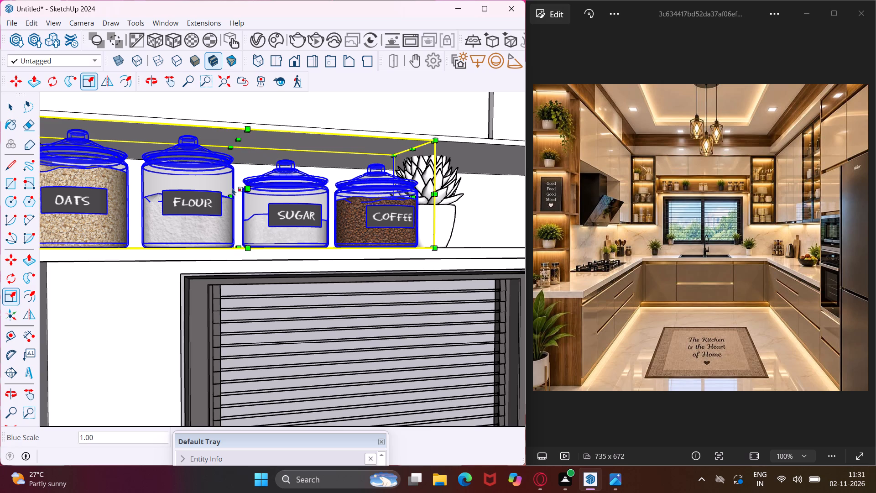
Move the jar set about 5 9/16" deeper onto the shelf above the window, toward the wall.
{"action": "scroll", "coordinate": [227, 200], "scroll_direction": "down", "scroll_amount": 9}
{"action": "middle_click_drag", "start_coordinate": [220, 223], "coordinate": [167, 273]}
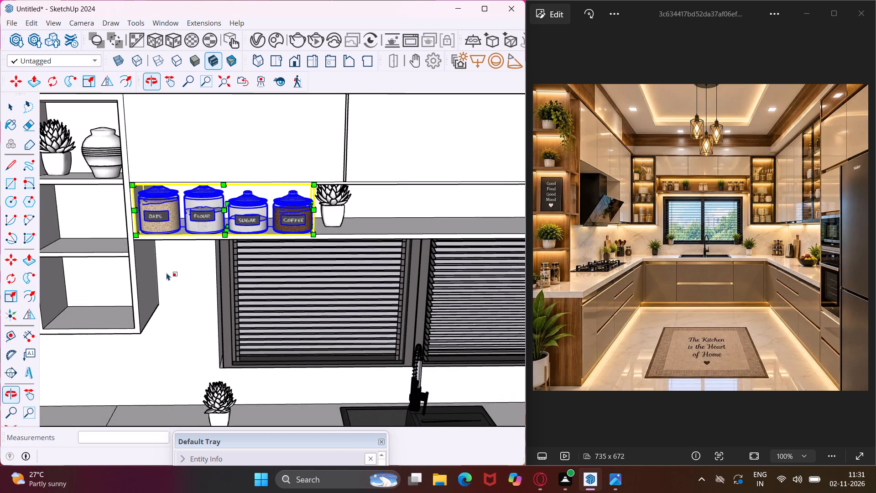
{"action": "scroll", "coordinate": [331, 222], "scroll_direction": "up", "scroll_amount": 4}
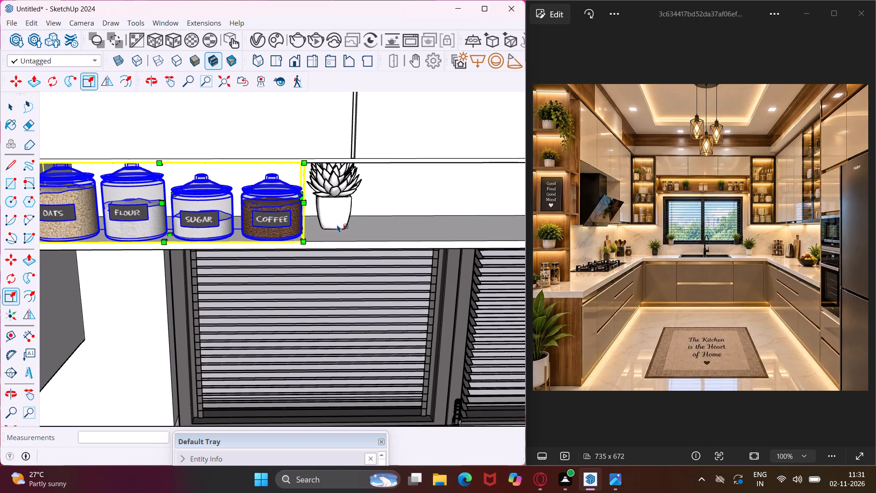
{"action": "key", "text": "m"}
{"action": "middle_click_drag", "start_coordinate": [350, 231], "coordinate": [351, 273]}
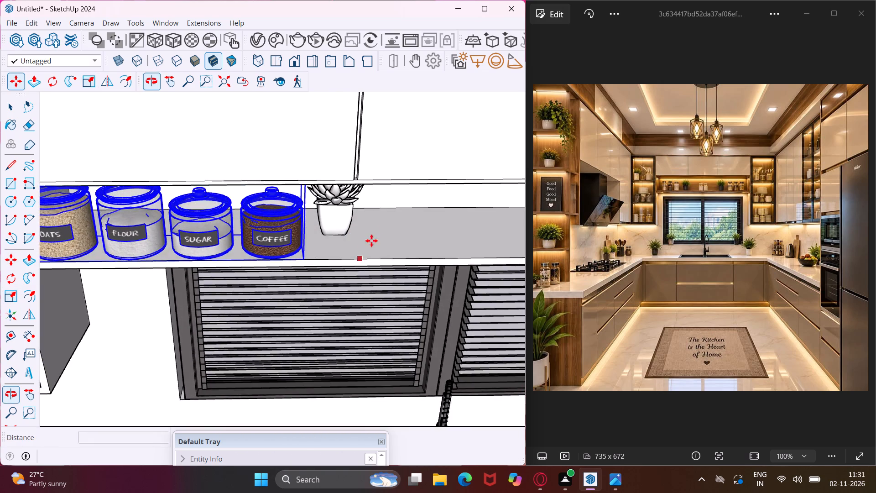
{"action": "scroll", "coordinate": [376, 231], "scroll_direction": "up", "scroll_amount": 4}
{"action": "left_click", "coordinate": [379, 257]}
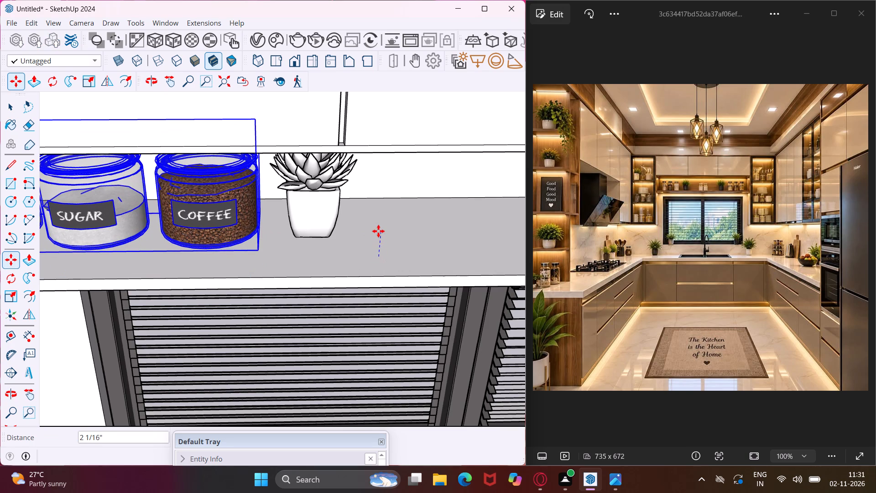
{"action": "middle_click_drag", "start_coordinate": [378, 231], "coordinate": [257, 215]}
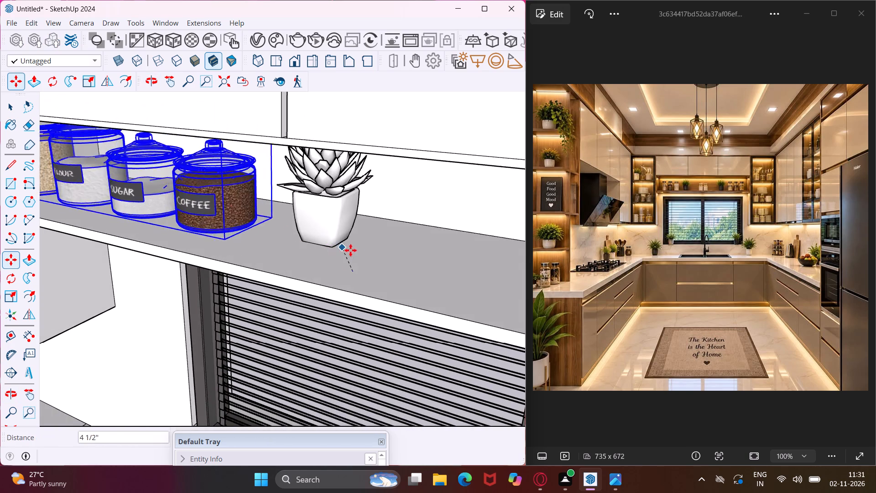
{"action": "scroll", "coordinate": [357, 252], "scroll_direction": "up", "scroll_amount": 4}
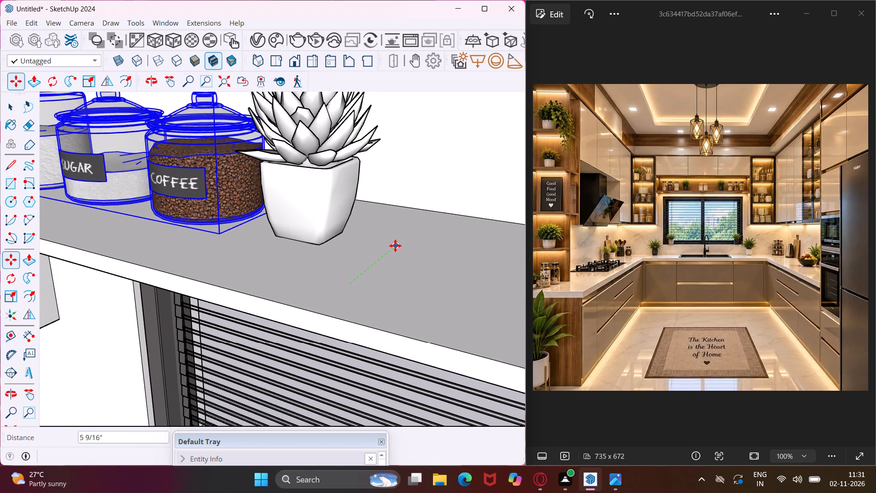
{"action": "left_click", "coordinate": [395, 246]}
{"action": "middle_click_drag", "start_coordinate": [353, 257], "coordinate": [470, 262]}
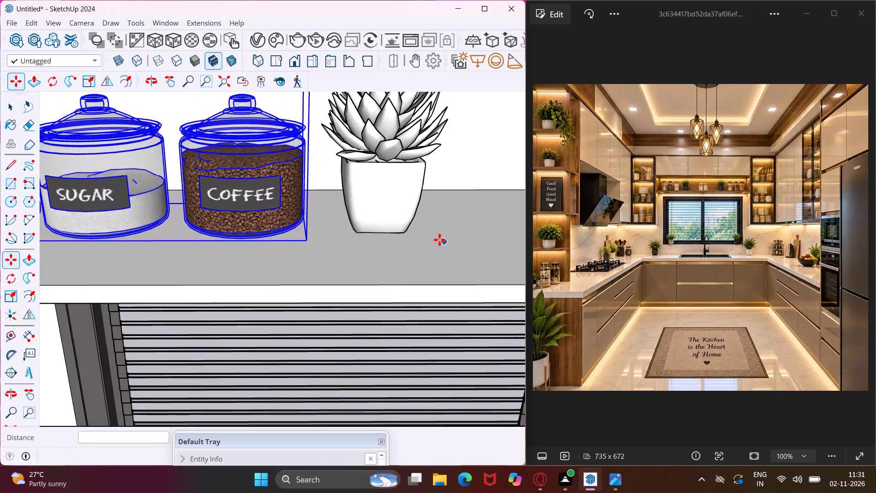
{"action": "scroll", "coordinate": [435, 237], "scroll_direction": "down", "scroll_amount": 10}
{"action": "middle_click_drag", "start_coordinate": [425, 237], "coordinate": [412, 230]}
{"action": "scroll", "coordinate": [316, 209], "scroll_direction": "down", "scroll_amount": 4}
{"action": "scroll", "coordinate": [235, 215], "scroll_direction": "down", "scroll_amount": 13}
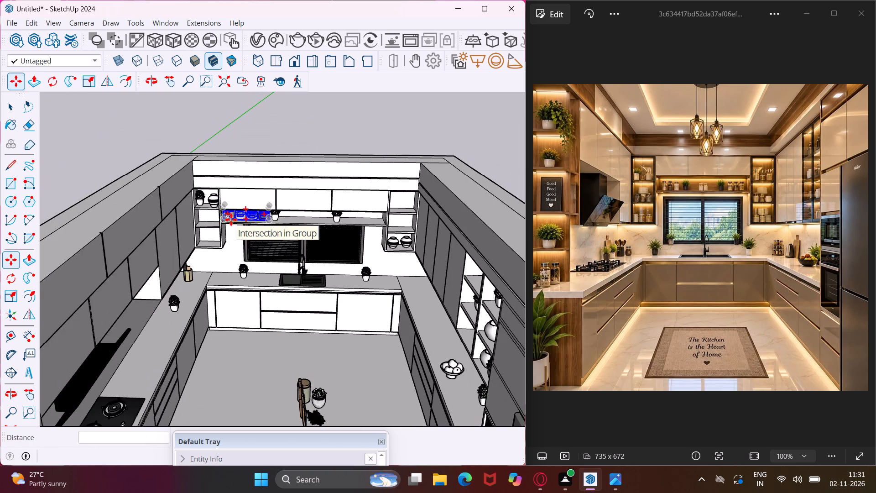
{"action": "scroll", "coordinate": [231, 220], "scroll_direction": "down", "scroll_amount": 4}
{"action": "key", "text": "Escape"}
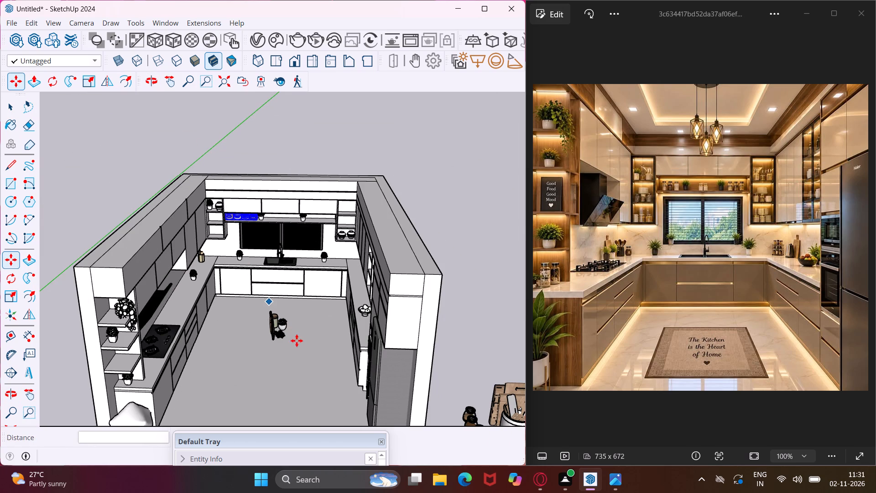
Rotate the cutting board, canister and potted plant group on the kitchen floor by 180 degrees.
{"action": "key", "text": "space"}
{"action": "scroll", "coordinate": [284, 328], "scroll_direction": "up", "scroll_amount": 13}
{"action": "left_click", "coordinate": [284, 323]}
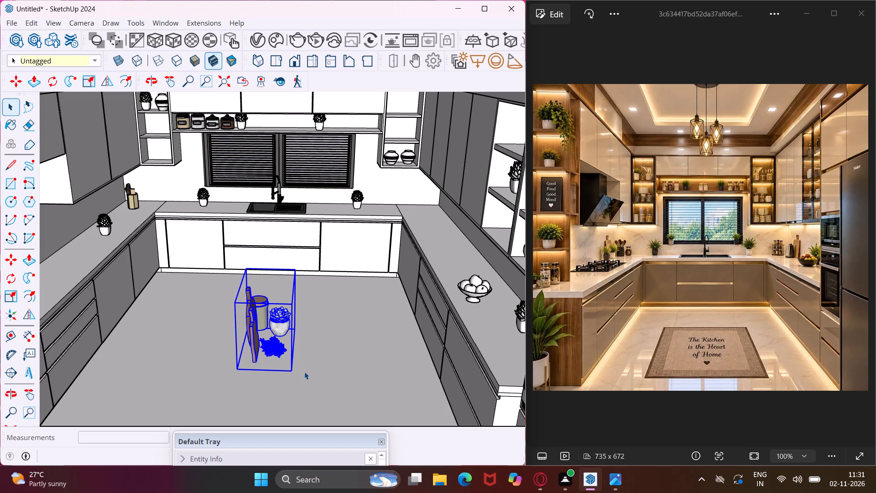
{"action": "left_click", "coordinate": [14, 273]}
{"action": "scroll", "coordinate": [140, 294], "scroll_direction": "down", "scroll_amount": 6}
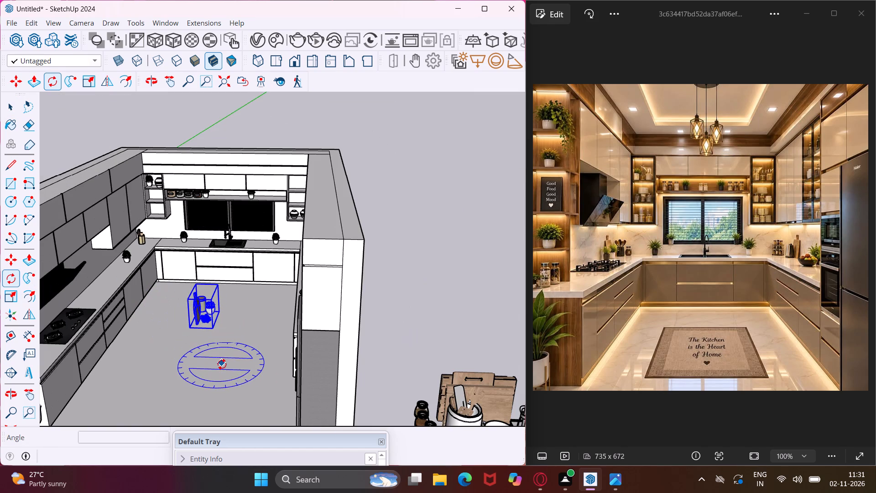
{"action": "left_click", "coordinate": [222, 364]}
{"action": "left_click", "coordinate": [249, 366]}
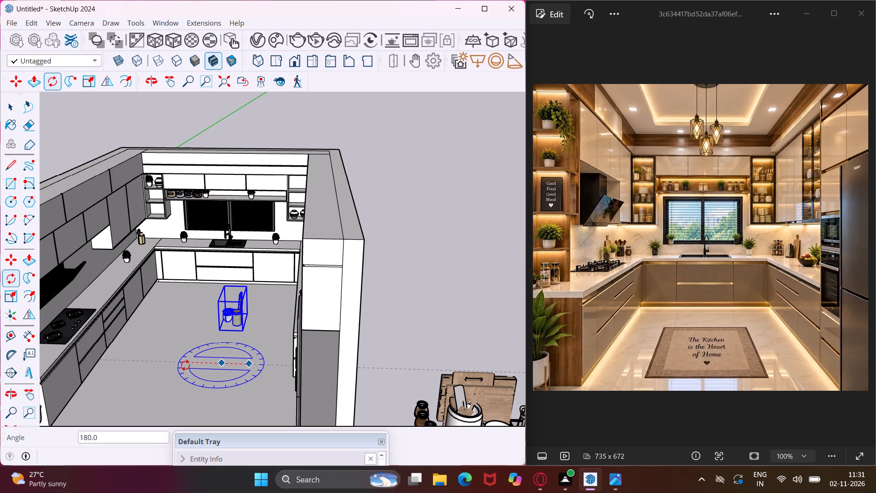
{"action": "left_click", "coordinate": [185, 365]}
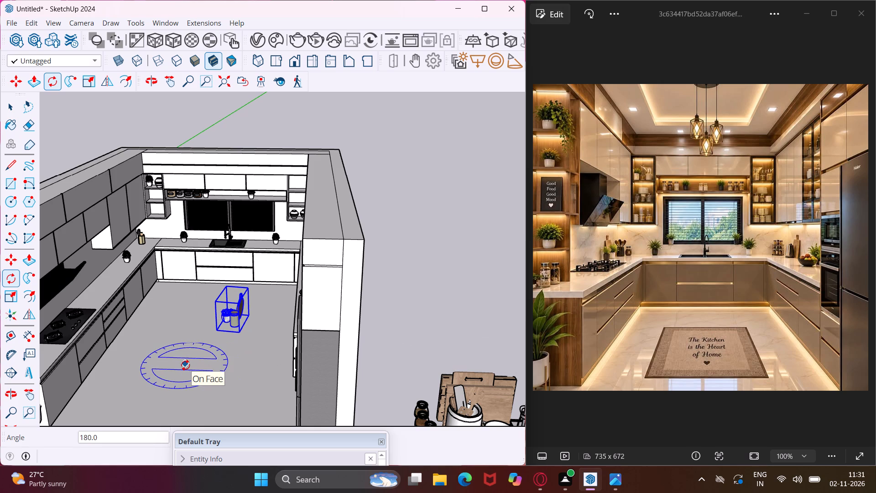
Move the cutting board, canister and plant group about 11' 4 7/8" from the floor onto the right countertop, between the window corner and fruit bowl.
{"action": "key", "text": "m"}
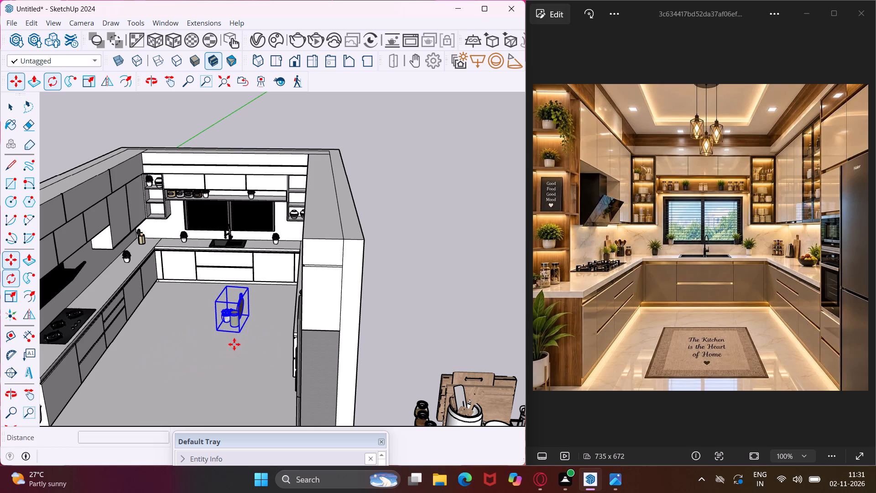
{"action": "scroll", "coordinate": [240, 330], "scroll_direction": "up", "scroll_amount": 9}
{"action": "middle_click_drag", "start_coordinate": [242, 344], "coordinate": [259, 343]}
{"action": "left_click", "coordinate": [295, 337]}
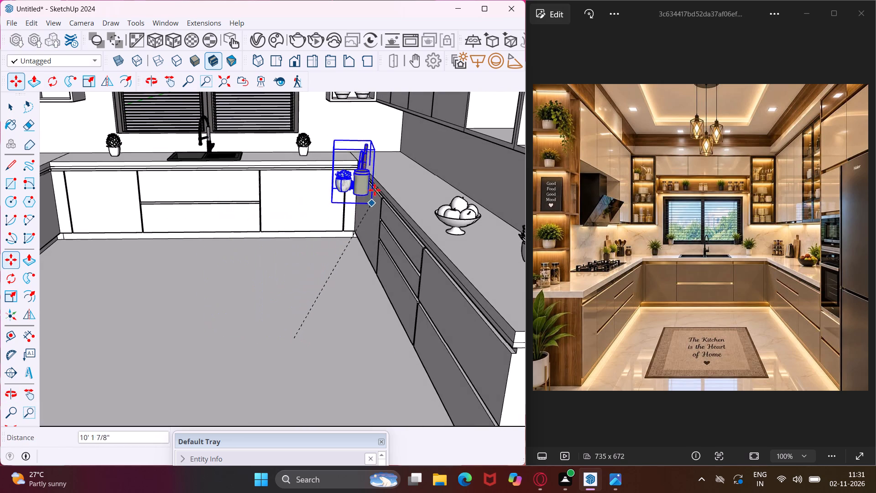
{"action": "left_click", "coordinate": [417, 172]}
{"action": "scroll", "coordinate": [323, 230], "scroll_direction": "down", "scroll_amount": 4}
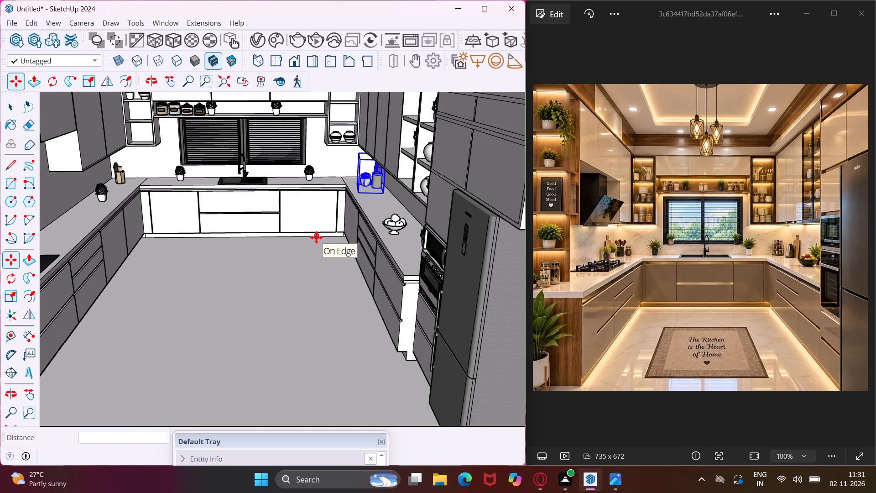
{"action": "key", "text": "Escape"}
Delete the leftover kitchenware set with the cutting boards, utensil crock and mixing bowl standing outside the room.
{"action": "scroll", "coordinate": [295, 294], "scroll_direction": "down", "scroll_amount": 4}
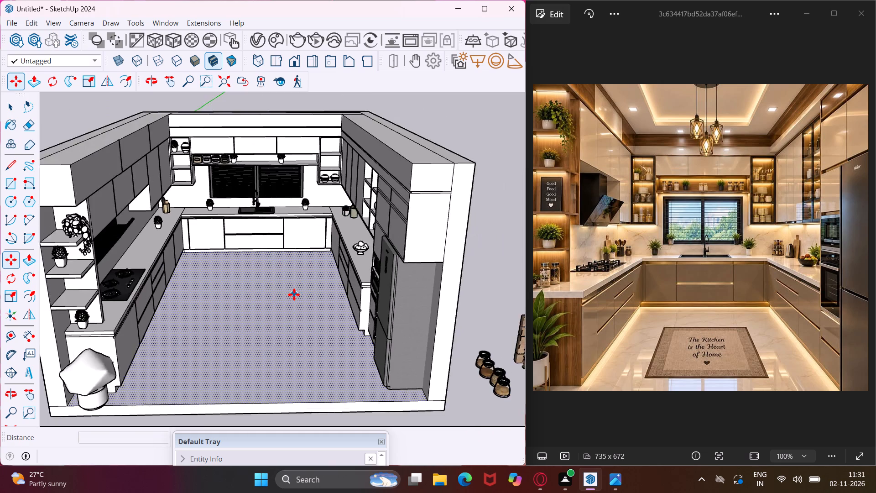
{"action": "scroll", "coordinate": [293, 294], "scroll_direction": "down", "scroll_amount": 5}
{"action": "left_click", "coordinate": [460, 336]}
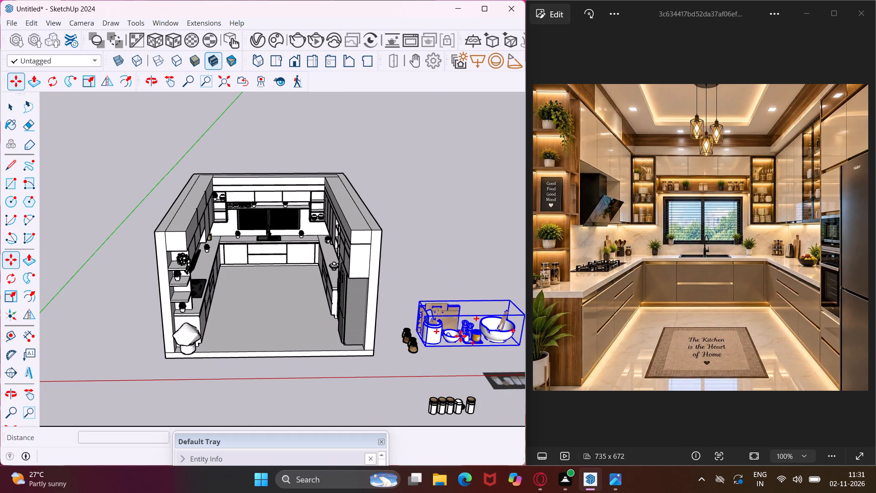
{"action": "key", "text": "Delete"}
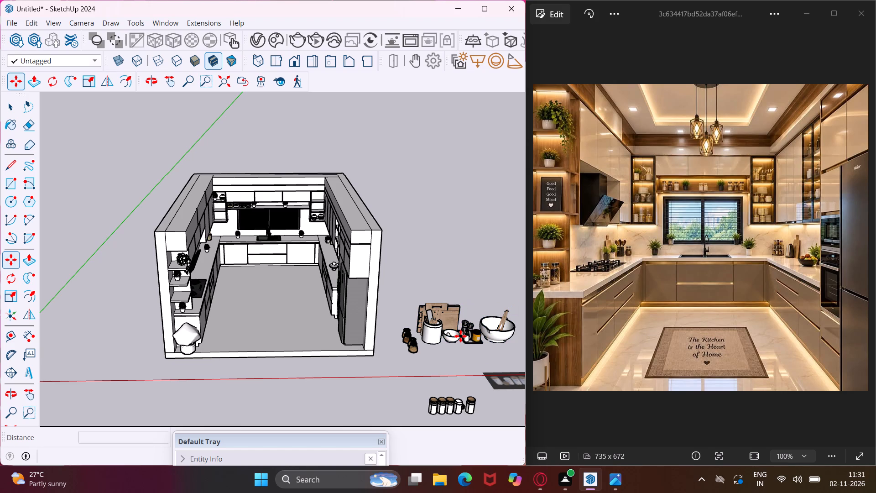
{"action": "left_click", "coordinate": [460, 336]}
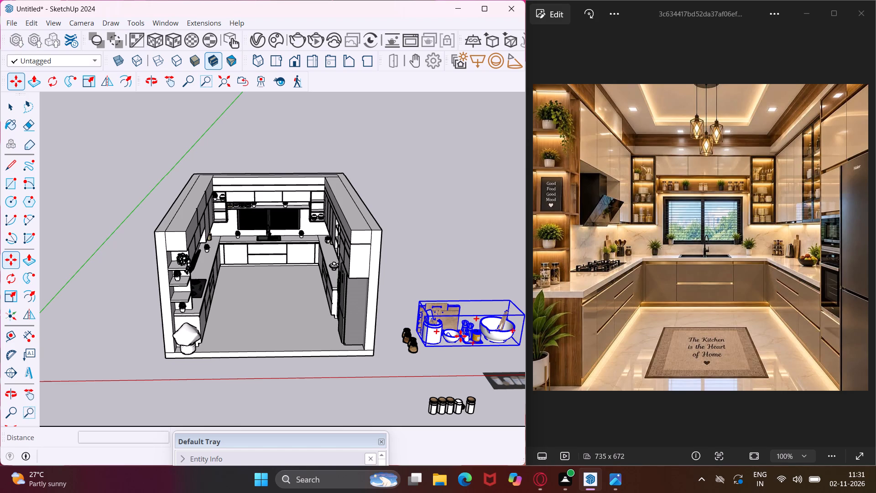
{"action": "key", "text": "Delete"}
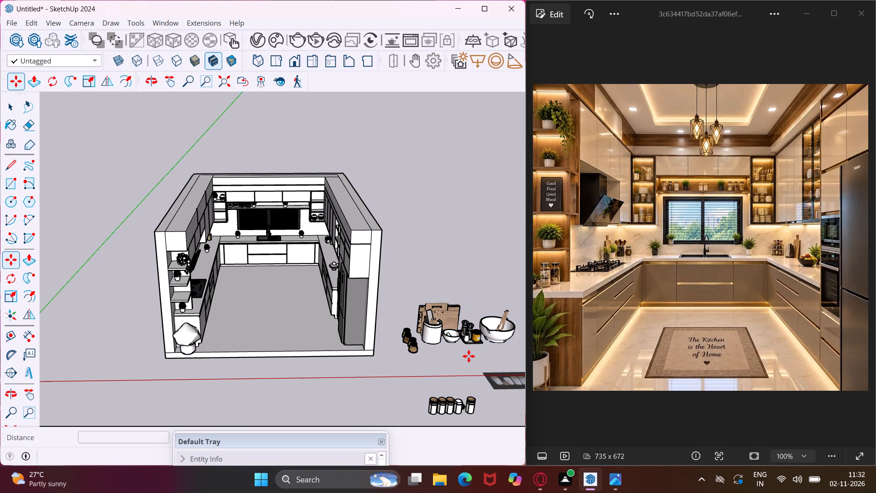
{"action": "key", "text": "Escape"}
{"action": "key", "text": "space"}
{"action": "left_click", "coordinate": [469, 337]}
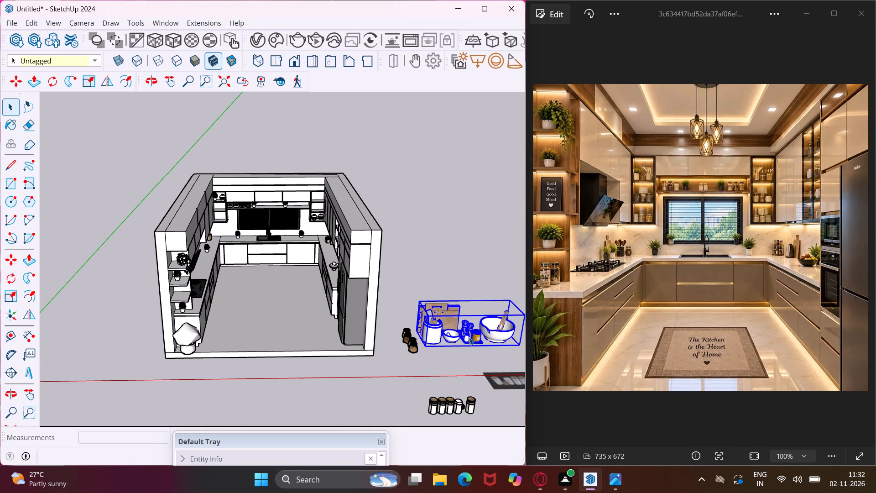
{"action": "key", "text": "Delete"}
{"action": "scroll", "coordinate": [356, 375], "scroll_direction": "down", "scroll_amount": 4}
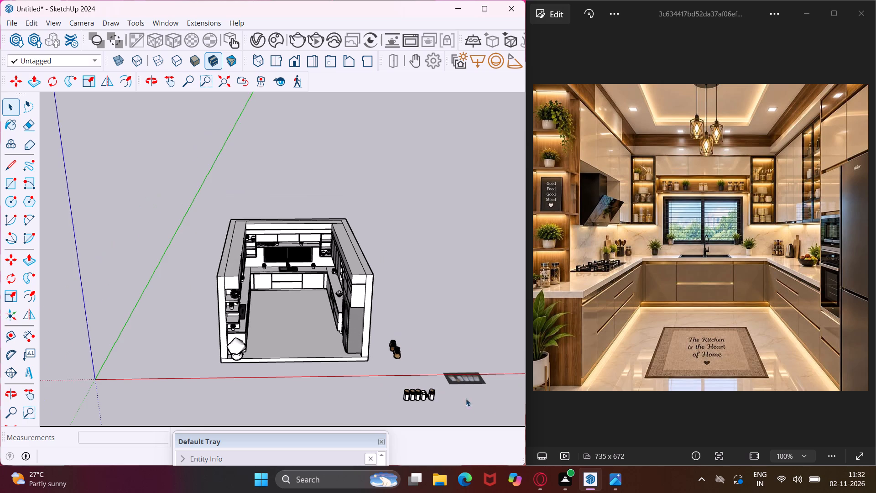
Delete the flat dark panel from inside the canister group standing outside the room, keeping the row of canisters.
{"action": "scroll", "coordinate": [470, 385], "scroll_direction": "up", "scroll_amount": 3}
{"action": "left_click", "coordinate": [470, 385]}
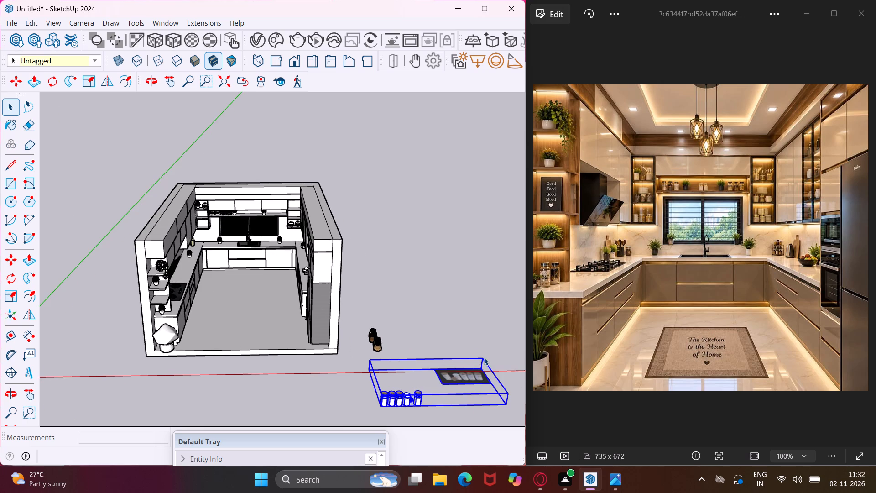
{"action": "left_click_drag", "start_coordinate": [491, 352], "coordinate": [436, 393]}
{"action": "double_click", "coordinate": [442, 379]}
{"action": "left_click_drag", "start_coordinate": [499, 354], "coordinate": [467, 388]}
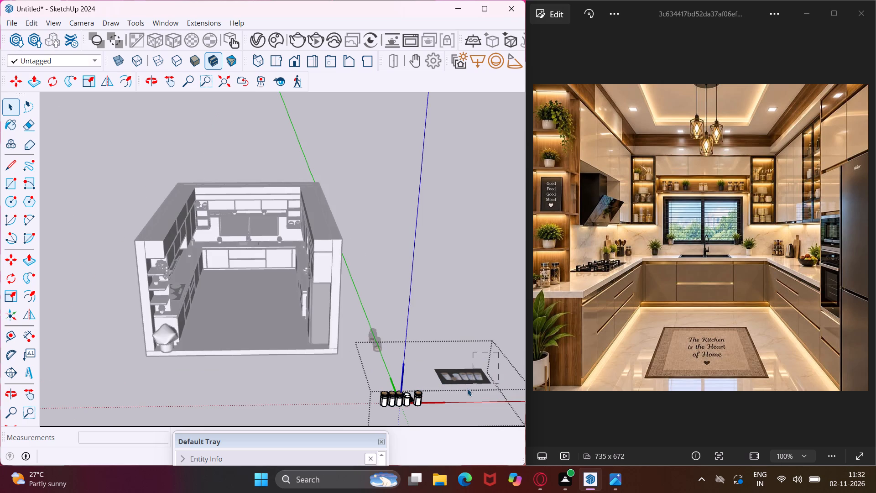
{"action": "left_click_drag", "start_coordinate": [467, 388], "coordinate": [431, 392]}
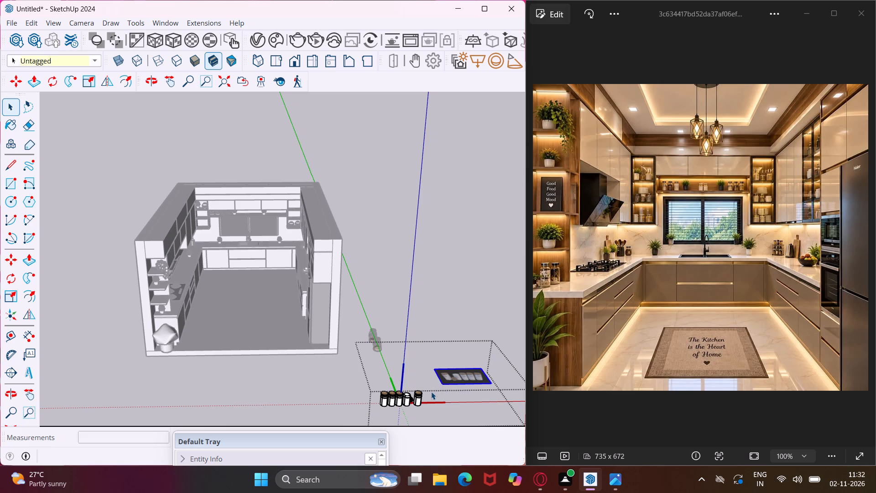
{"action": "key", "text": "Delete"}
{"action": "left_click", "coordinate": [403, 355]}
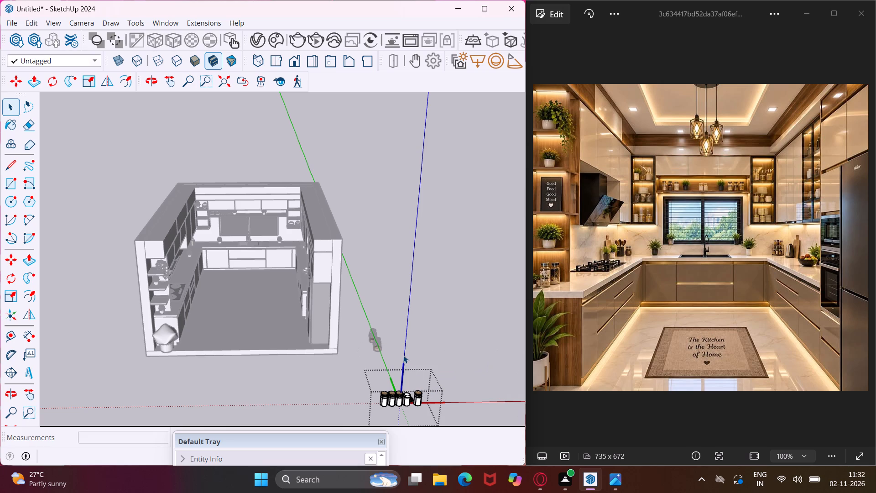
Close the OMEN Gaming Hub window covering the kitchen model.
{"action": "scroll", "coordinate": [362, 342], "scroll_direction": "up", "scroll_amount": 4}
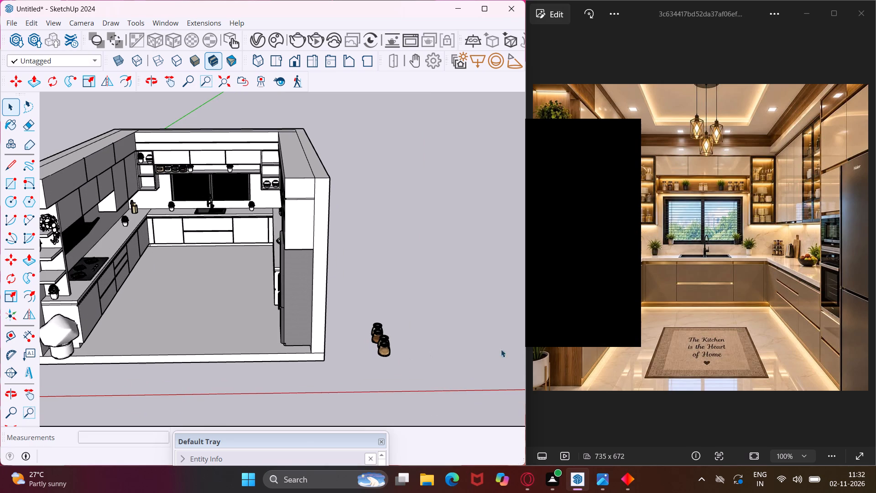
{"action": "left_click", "coordinate": [640, 360]}
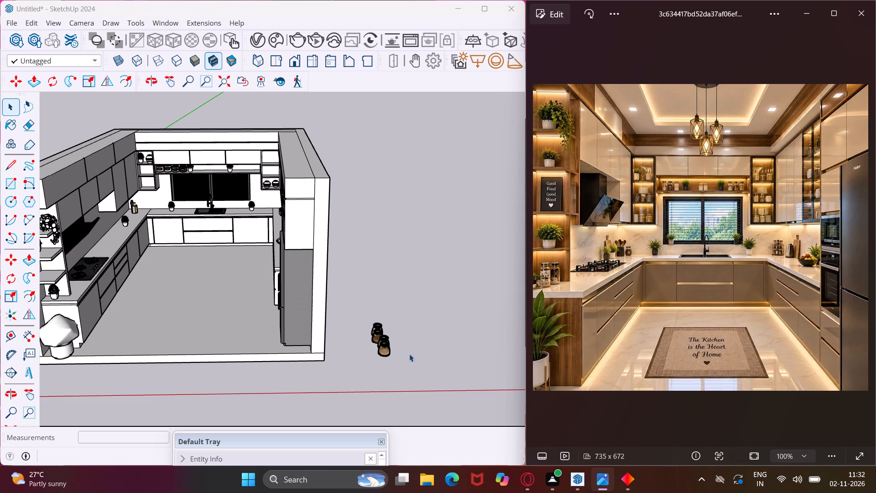
{"action": "scroll", "coordinate": [379, 351], "scroll_direction": "up", "scroll_amount": 9}
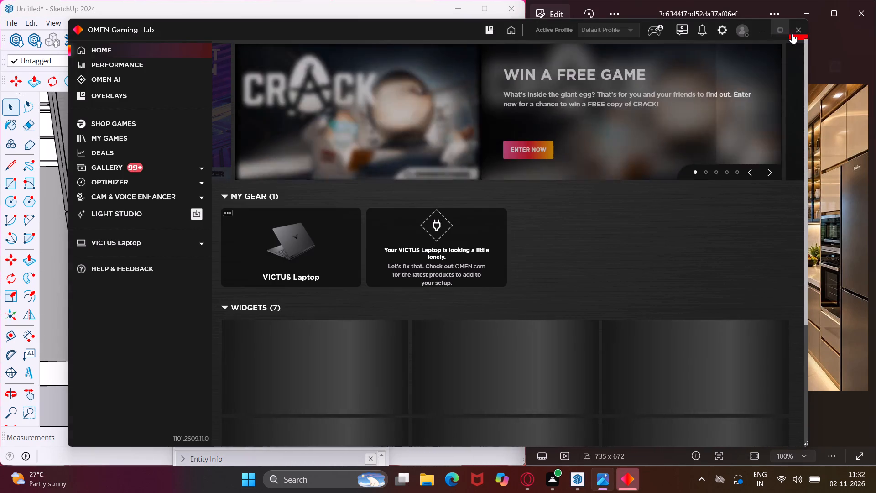
{"action": "left_click", "coordinate": [798, 34]}
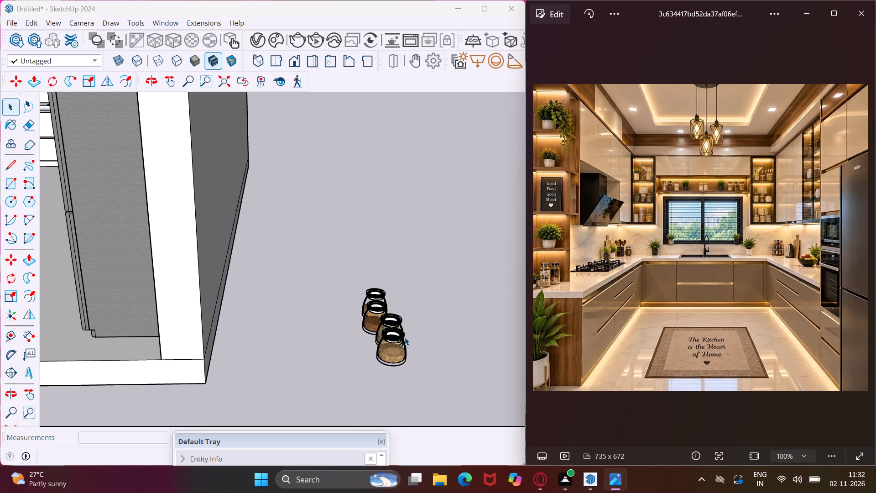
Inside the four-jar group outside the room, move the two jars at one end about 11' 5 1/16" onto the kitchen floor.
{"action": "left_click", "coordinate": [394, 346]}
{"action": "scroll", "coordinate": [394, 346], "scroll_direction": "down", "scroll_amount": 4}
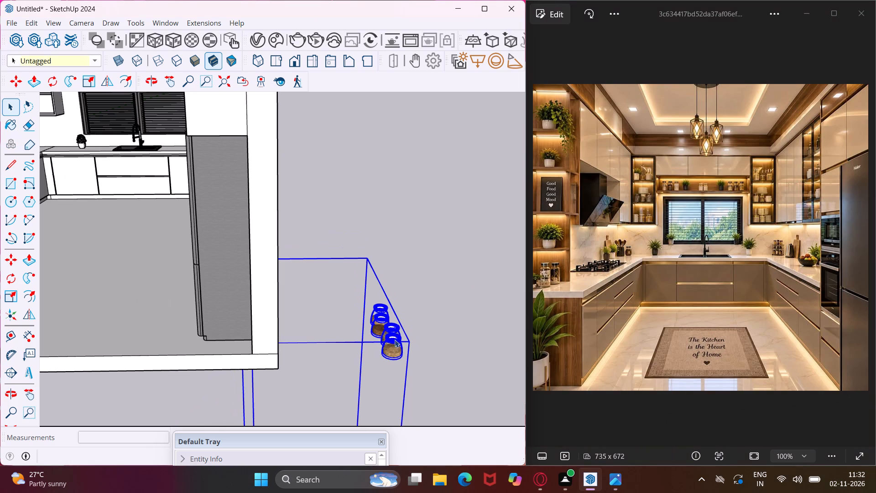
{"action": "double_click", "coordinate": [391, 329]}
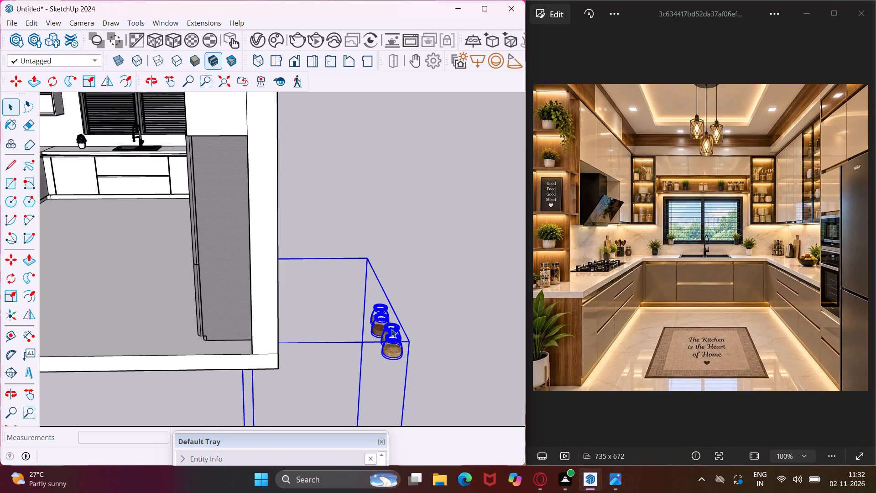
{"action": "middle_click_drag", "start_coordinate": [395, 338], "coordinate": [434, 342]}
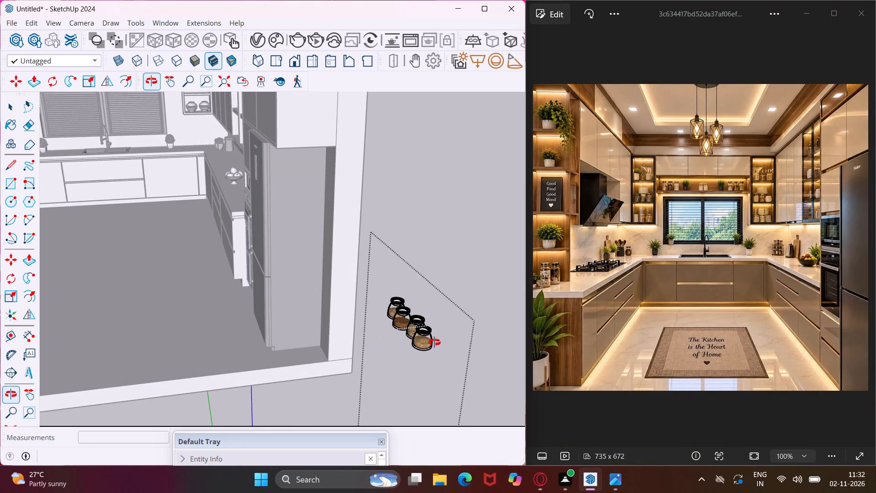
{"action": "middle_click_drag", "start_coordinate": [434, 342], "coordinate": [415, 357]}
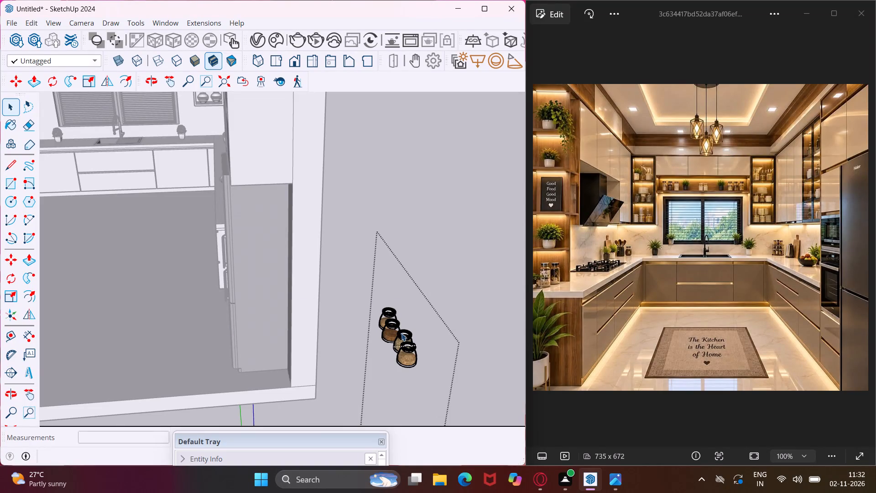
{"action": "middle_click_drag", "start_coordinate": [401, 333], "coordinate": [120, 400]}
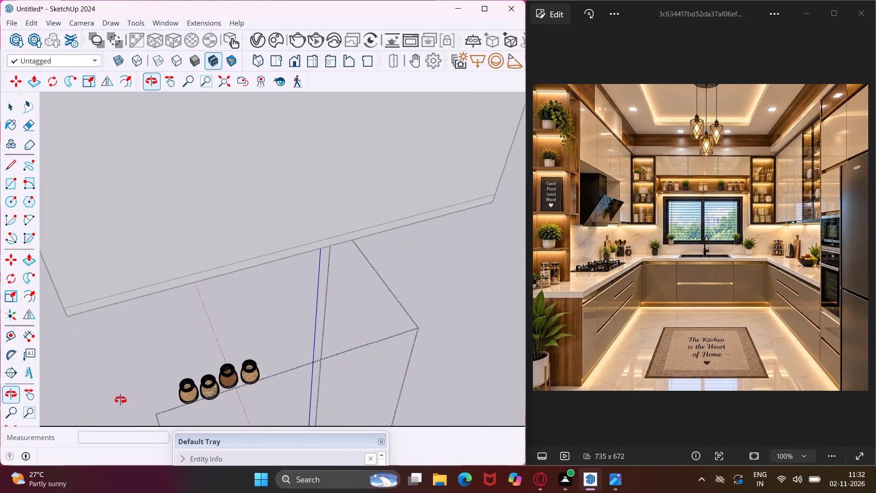
{"action": "middle_click_drag", "start_coordinate": [120, 400], "coordinate": [91, 387]}
{"action": "scroll", "coordinate": [134, 392], "scroll_direction": "up", "scroll_amount": 9}
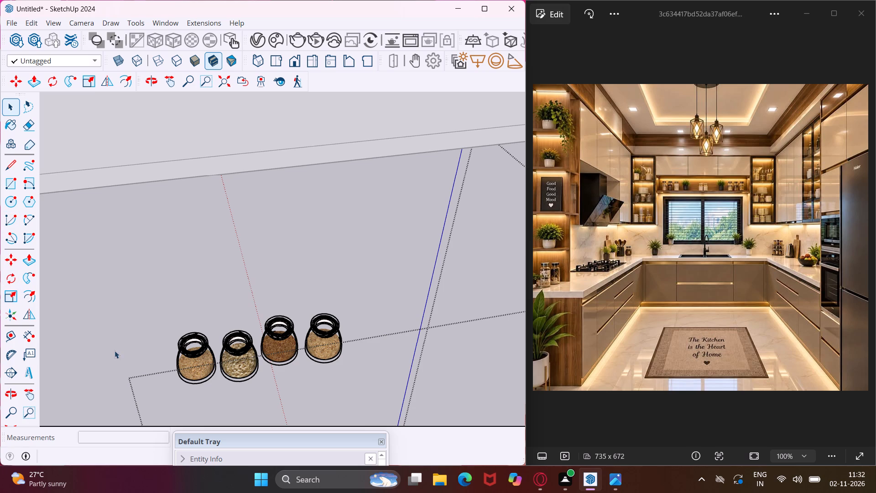
{"action": "middle_click_drag", "start_coordinate": [241, 327], "coordinate": [198, 323]}
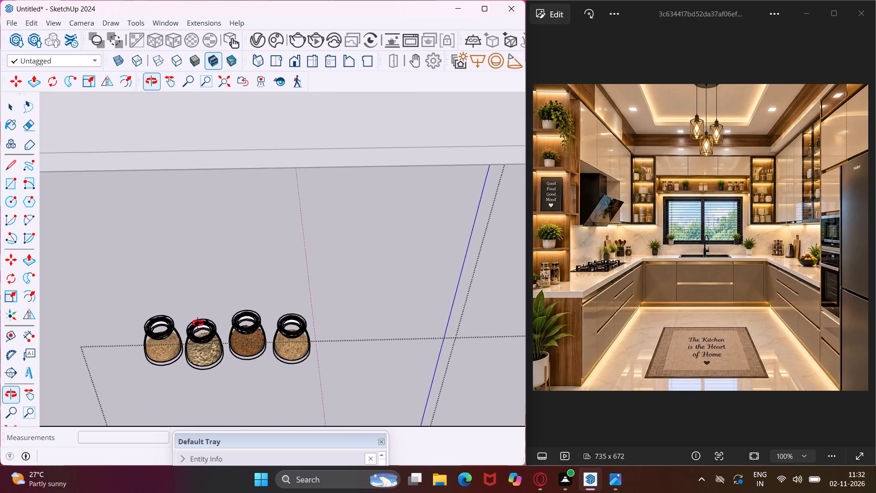
{"action": "middle_click_drag", "start_coordinate": [198, 323], "coordinate": [179, 323]}
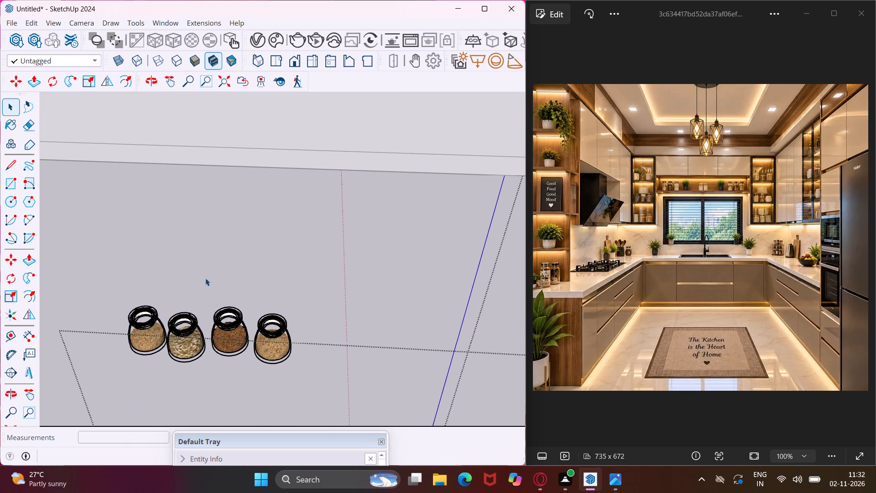
{"action": "left_click_drag", "start_coordinate": [206, 276], "coordinate": [134, 364]}
{"action": "left_click_drag", "start_coordinate": [134, 364], "coordinate": [113, 373]}
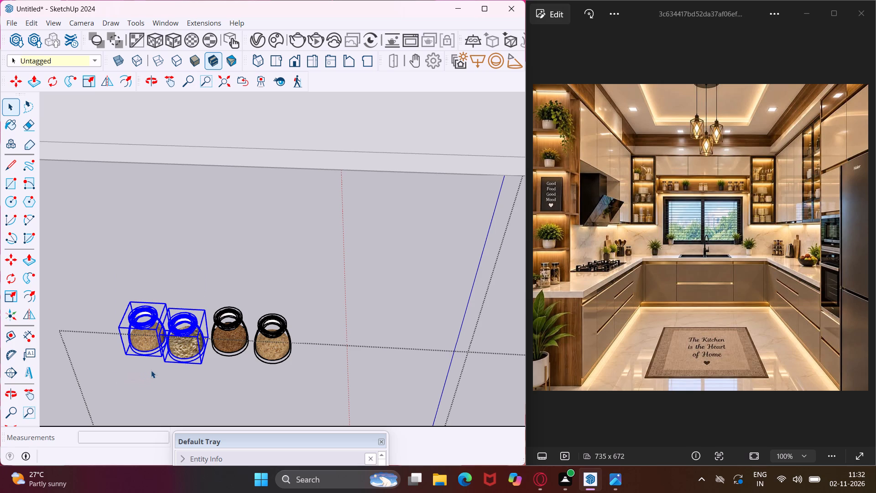
{"action": "key", "text": "m"}
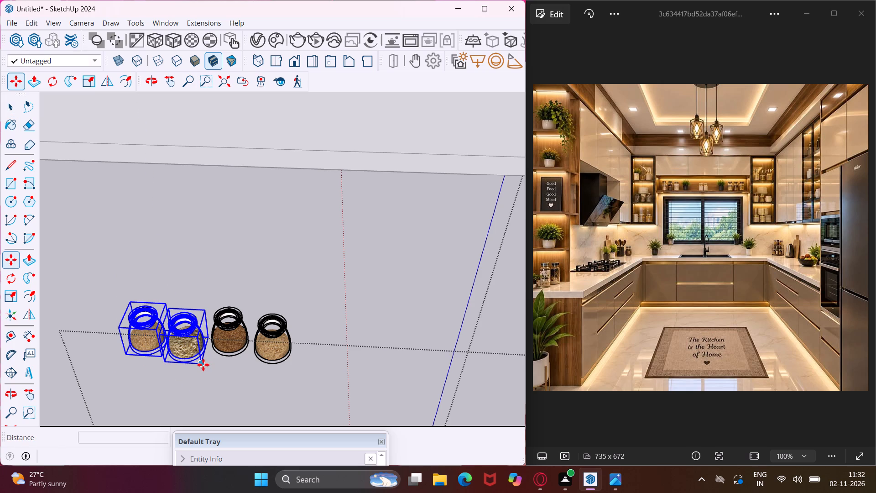
{"action": "left_click", "coordinate": [203, 365]}
{"action": "scroll", "coordinate": [167, 336], "scroll_direction": "down", "scroll_amount": 7}
{"action": "middle_click_drag", "start_coordinate": [151, 315], "coordinate": [256, 342]}
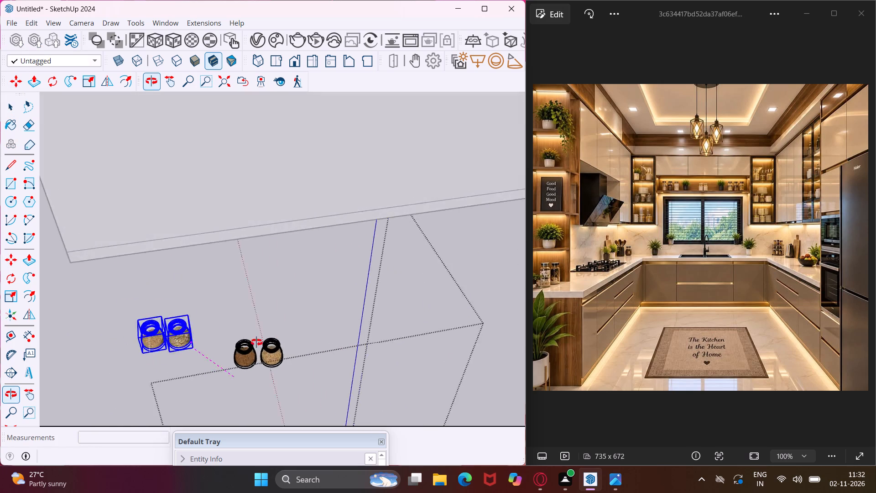
{"action": "middle_click_drag", "start_coordinate": [256, 342], "coordinate": [334, 343]}
{"action": "scroll", "coordinate": [334, 329], "scroll_direction": "down", "scroll_amount": 9}
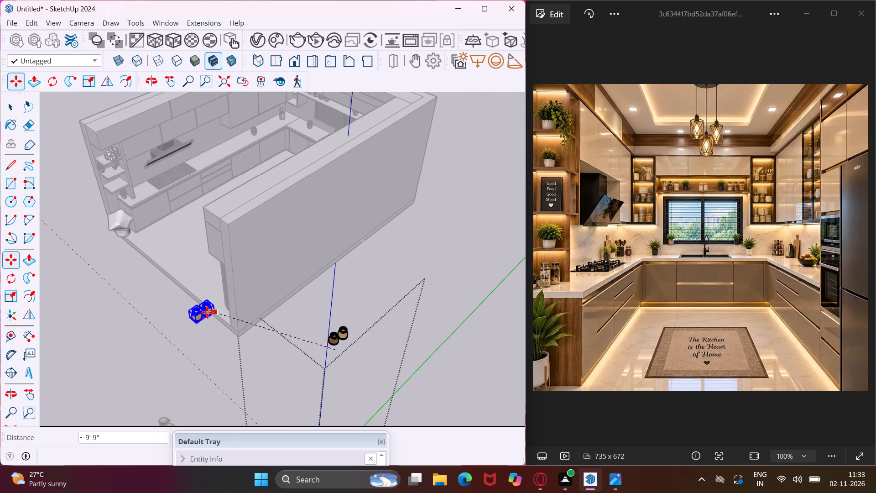
{"action": "scroll", "coordinate": [207, 304], "scroll_direction": "up", "scroll_amount": 8}
{"action": "left_click", "coordinate": [212, 254]}
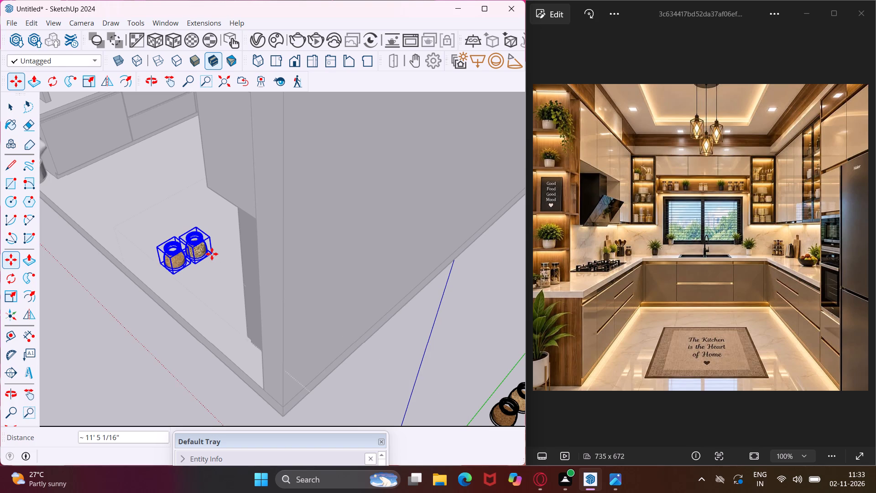
Rotate the pair of filled jars on the kitchen floor by 90 degrees.
{"action": "left_click", "coordinate": [19, 276]}
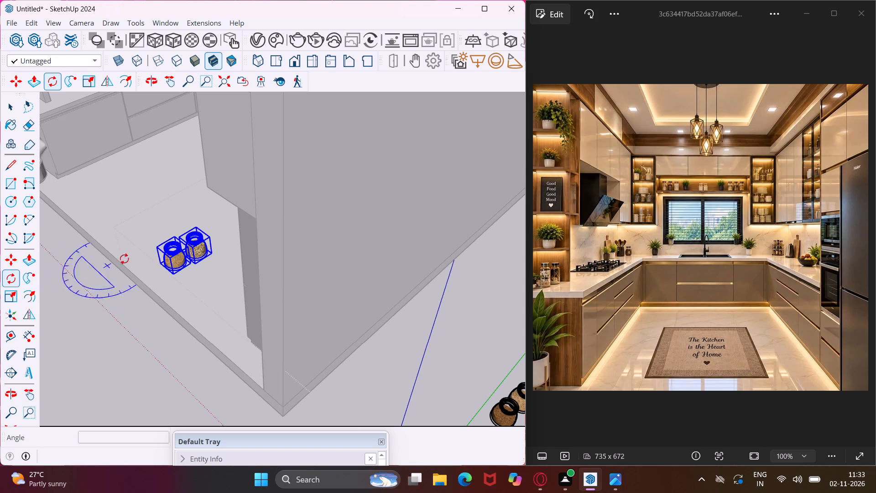
{"action": "middle_click_drag", "start_coordinate": [125, 251], "coordinate": [224, 266]}
{"action": "left_click", "coordinate": [125, 277]}
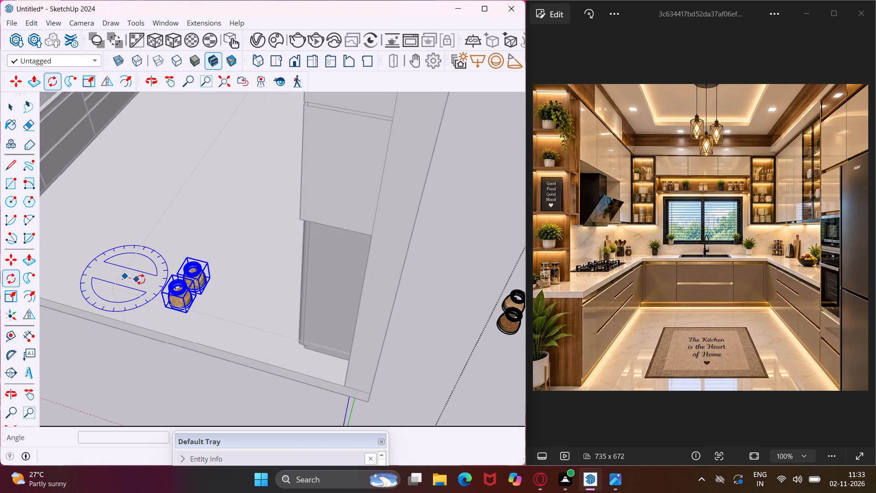
{"action": "left_click", "coordinate": [148, 282]}
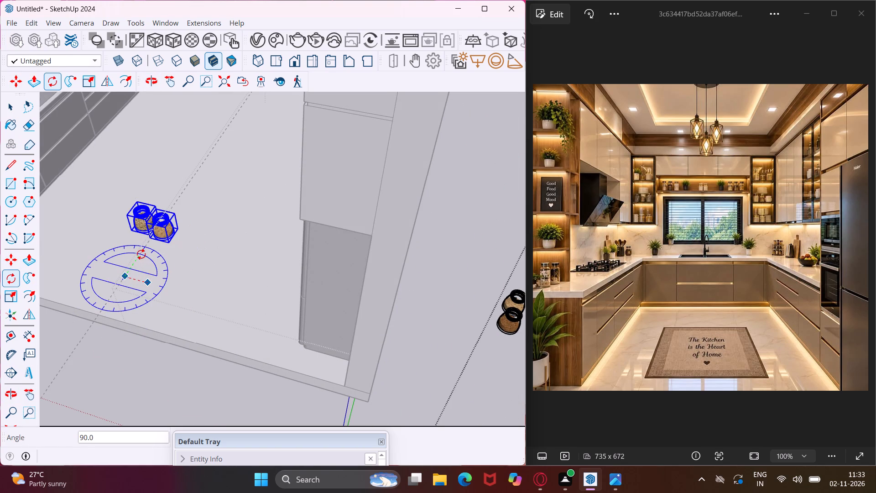
{"action": "left_click", "coordinate": [140, 254]}
Move the pair of jars about 17' 8" from the floor into the lowest compartment of the open shelf left of the window.
{"action": "key", "text": "m"}
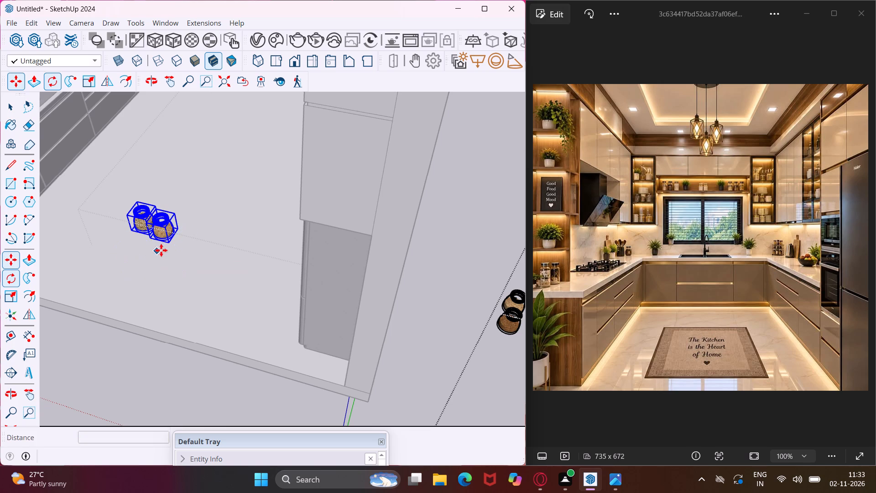
{"action": "scroll", "coordinate": [169, 244], "scroll_direction": "up", "scroll_amount": 3}
{"action": "left_click", "coordinate": [169, 244]}
{"action": "middle_click_drag", "start_coordinate": [192, 203], "coordinate": [278, 224]}
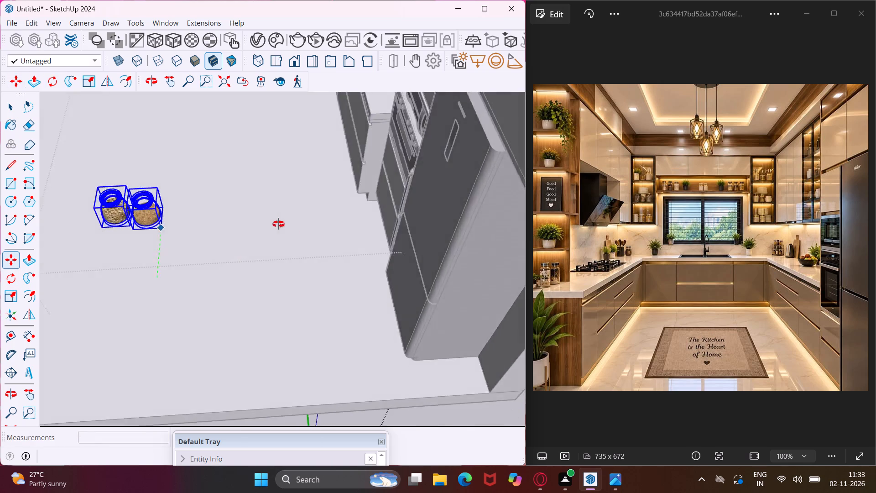
{"action": "middle_click_drag", "start_coordinate": [278, 224], "coordinate": [312, 231]}
{"action": "scroll", "coordinate": [310, 228], "scroll_direction": "down", "scroll_amount": 15}
{"action": "middle_click_drag", "start_coordinate": [307, 231], "coordinate": [293, 220]}
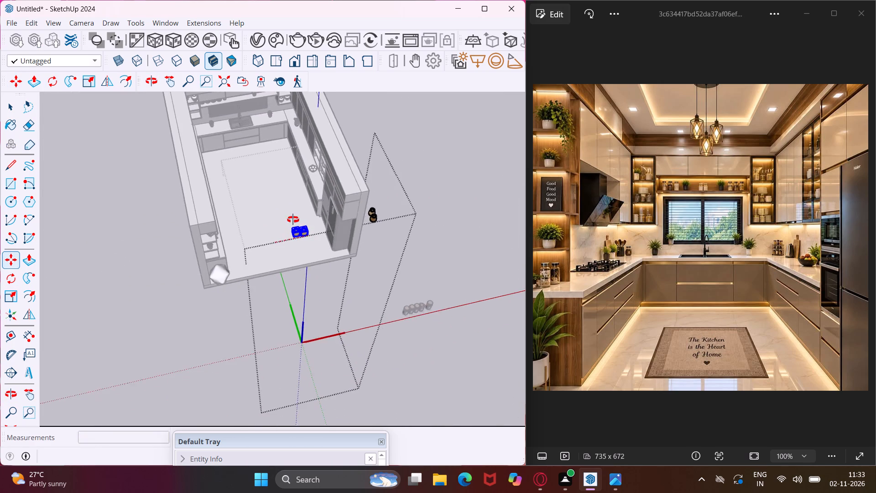
{"action": "middle_click_drag", "start_coordinate": [293, 220], "coordinate": [237, 151]}
{"action": "scroll", "coordinate": [247, 136], "scroll_direction": "up", "scroll_amount": 12}
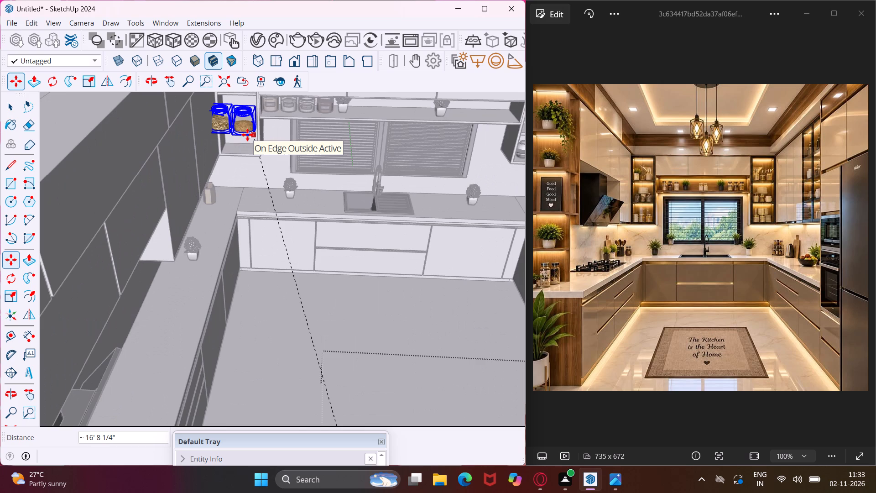
{"action": "scroll", "coordinate": [247, 135], "scroll_direction": "up", "scroll_amount": 7}
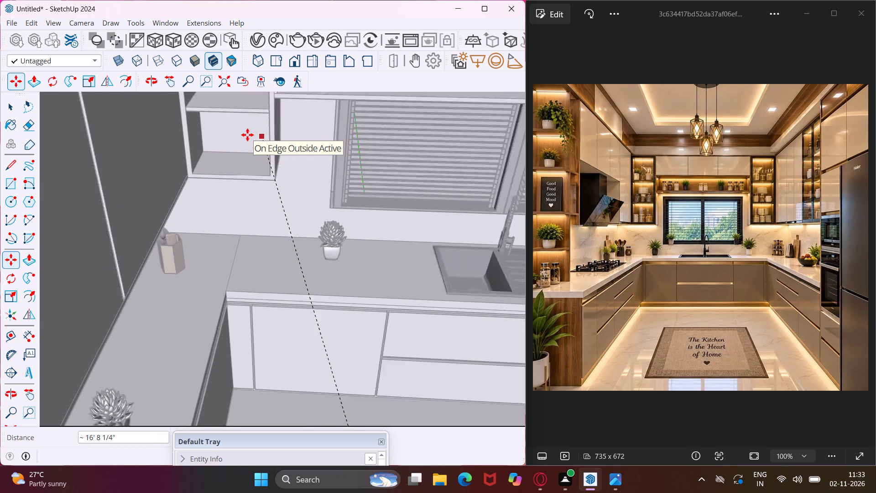
{"action": "scroll", "coordinate": [247, 135], "scroll_direction": "up", "scroll_amount": 2}
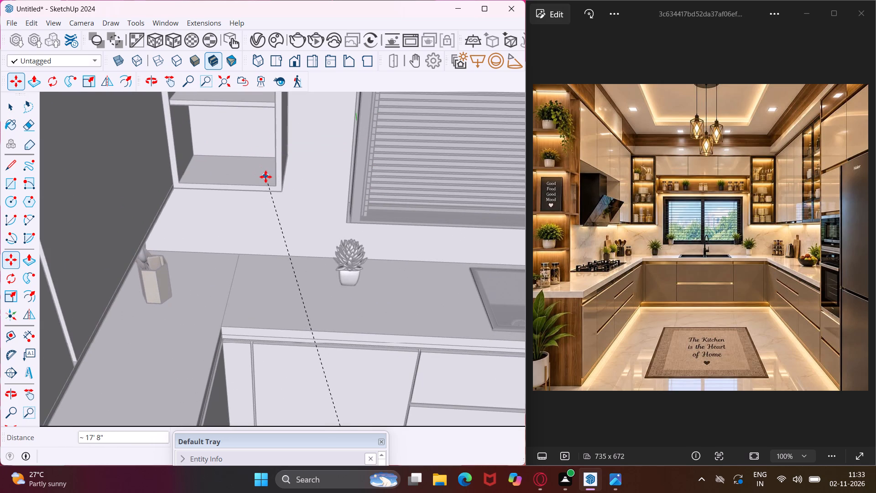
{"action": "left_click", "coordinate": [266, 177]}
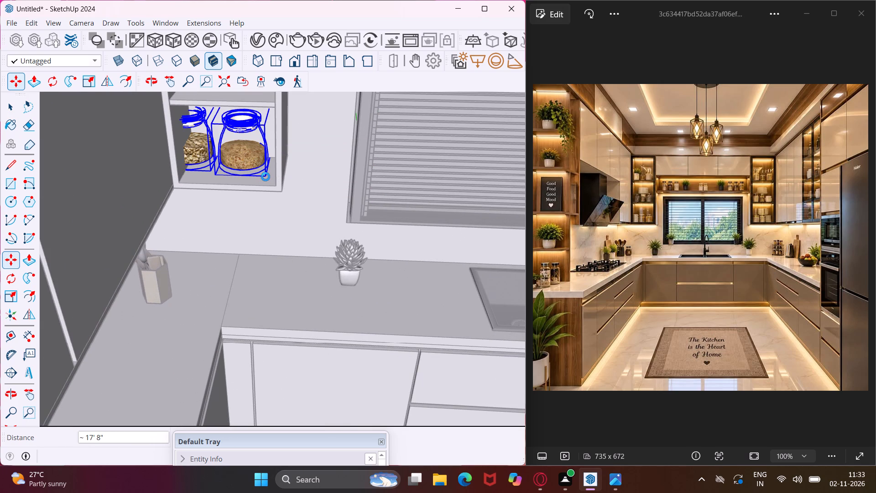
Nudge the pair of filled jars about 2 5/16" within the lowest compartment of the open shelf left of the window.
{"action": "scroll", "coordinate": [266, 177], "scroll_direction": "down", "scroll_amount": 4}
{"action": "middle_click_drag", "start_coordinate": [266, 177], "coordinate": [307, 171]}
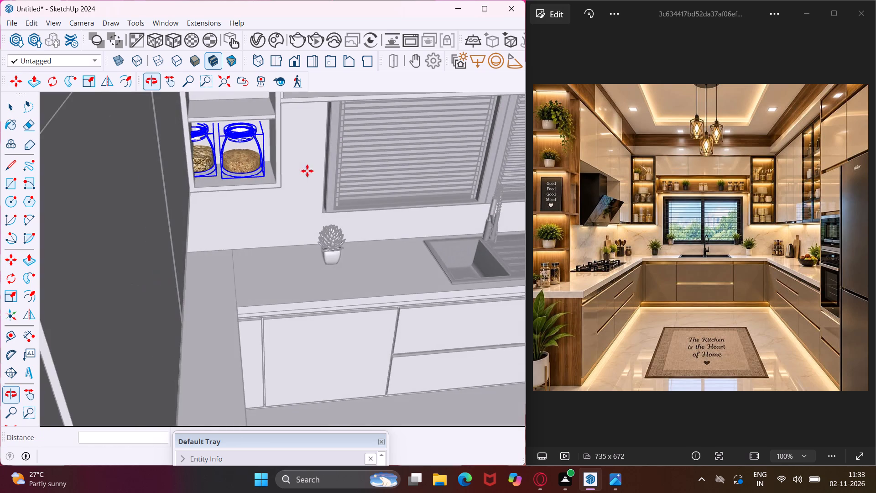
{"action": "scroll", "coordinate": [273, 178], "scroll_direction": "up", "scroll_amount": 8}
{"action": "left_click", "coordinate": [263, 183]}
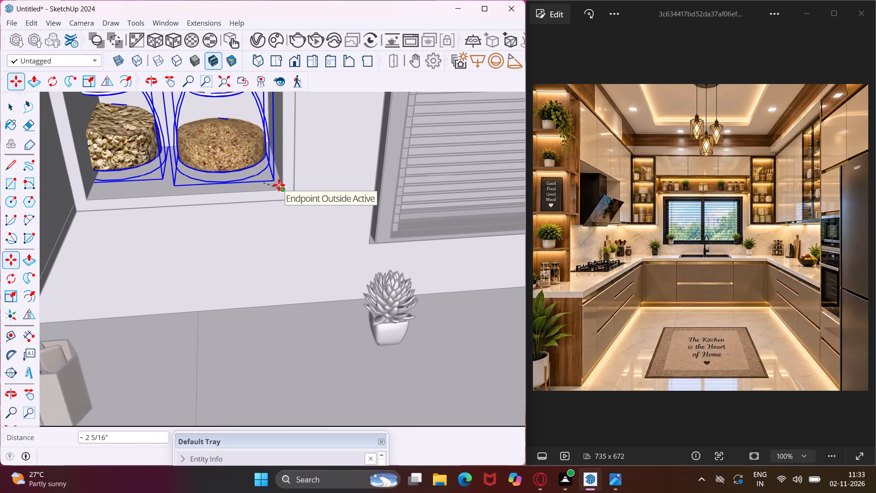
{"action": "scroll", "coordinate": [279, 185], "scroll_direction": "up", "scroll_amount": 2}
{"action": "left_click", "coordinate": [279, 185]}
{"action": "scroll", "coordinate": [188, 187], "scroll_direction": "down", "scroll_amount": 5}
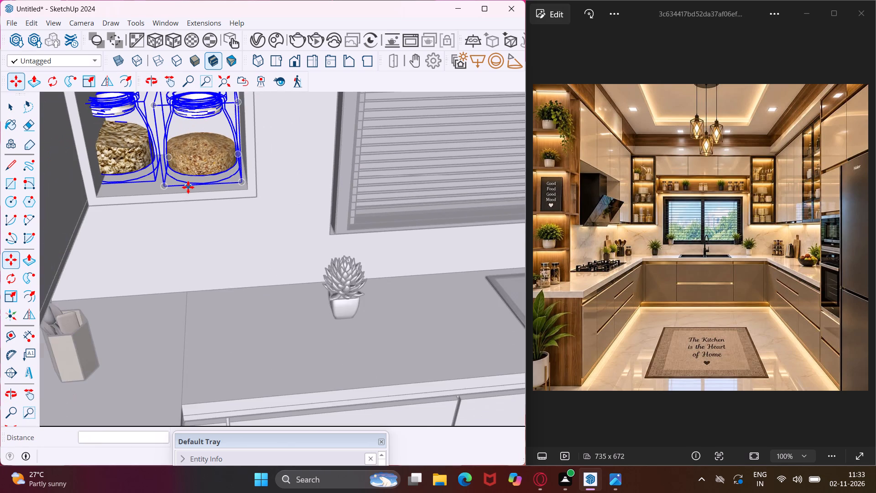
{"action": "middle_click_drag", "start_coordinate": [188, 187], "coordinate": [165, 188]}
{"action": "scroll", "coordinate": [165, 188], "scroll_direction": "down", "scroll_amount": 7}
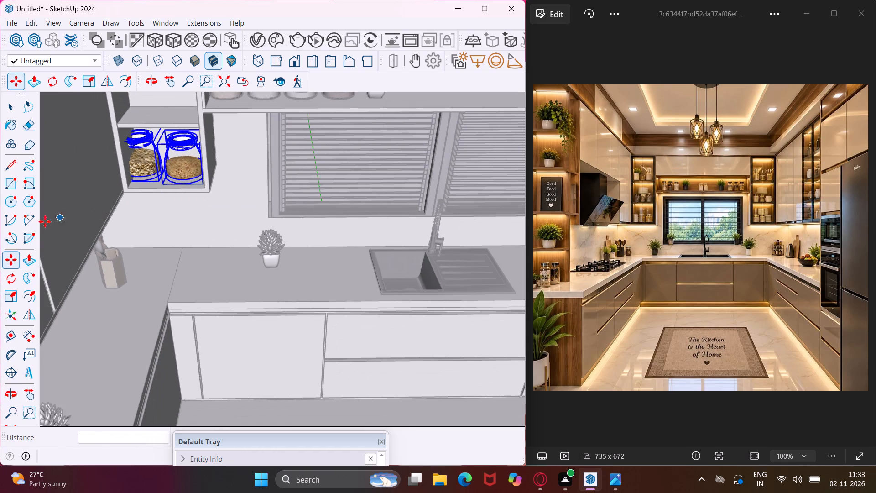
Scale down the pair of jars to fit their compartment, using 0.82 along red and 0.77 along green.
{"action": "left_click", "coordinate": [6, 290]}
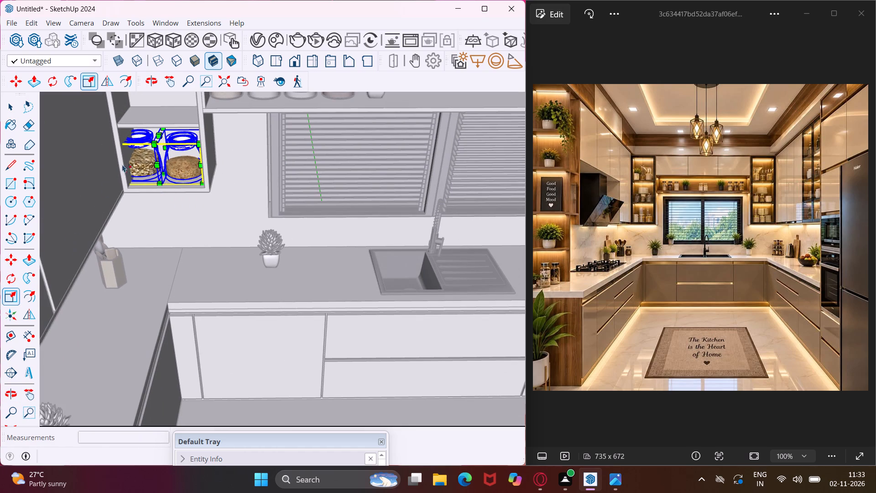
{"action": "middle_click_drag", "start_coordinate": [131, 150], "coordinate": [139, 128]}
{"action": "scroll", "coordinate": [158, 124], "scroll_direction": "up", "scroll_amount": 6}
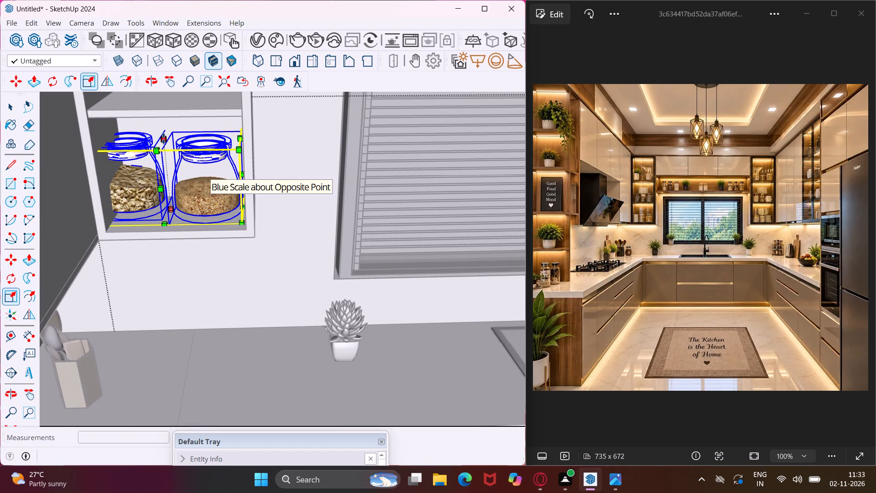
{"action": "left_click", "coordinate": [163, 138]}
{"action": "left_click", "coordinate": [166, 150]}
{"action": "middle_click_drag", "start_coordinate": [177, 175], "coordinate": [200, 183]}
{"action": "scroll", "coordinate": [219, 185], "scroll_direction": "up", "scroll_amount": 3}
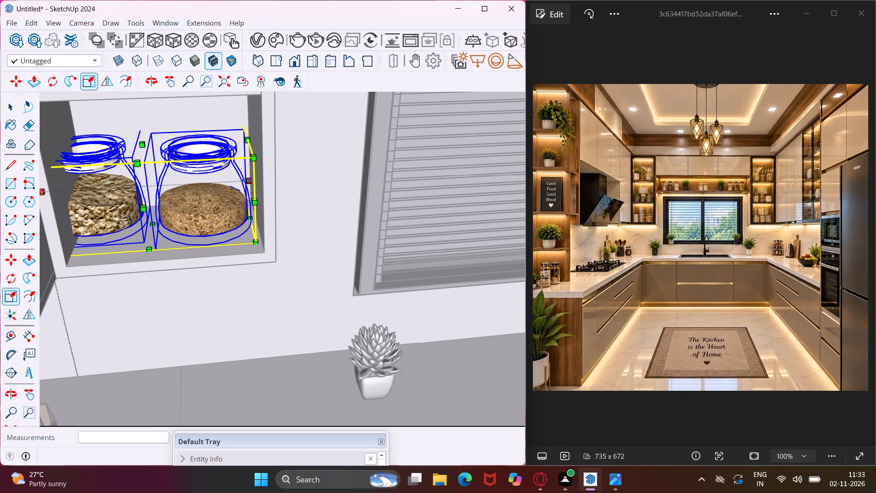
{"action": "left_click", "coordinate": [248, 180]}
{"action": "left_click", "coordinate": [212, 179]}
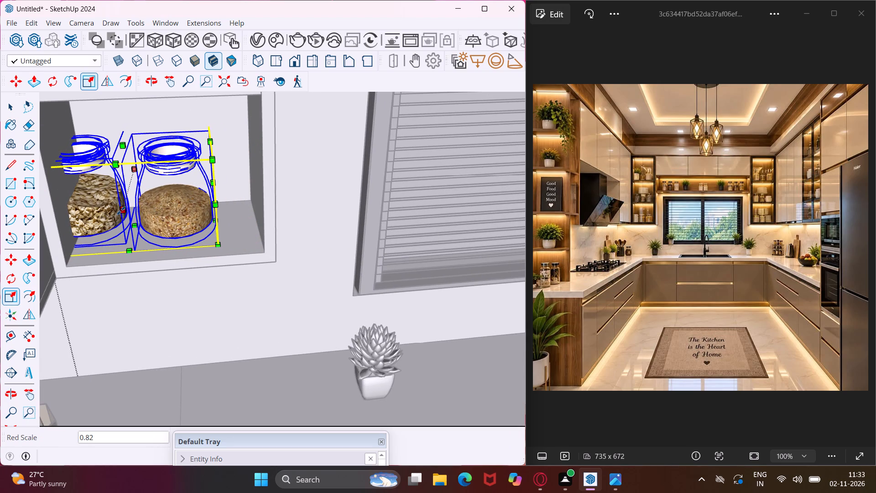
{"action": "left_click", "coordinate": [122, 210]}
{"action": "left_click", "coordinate": [126, 199]}
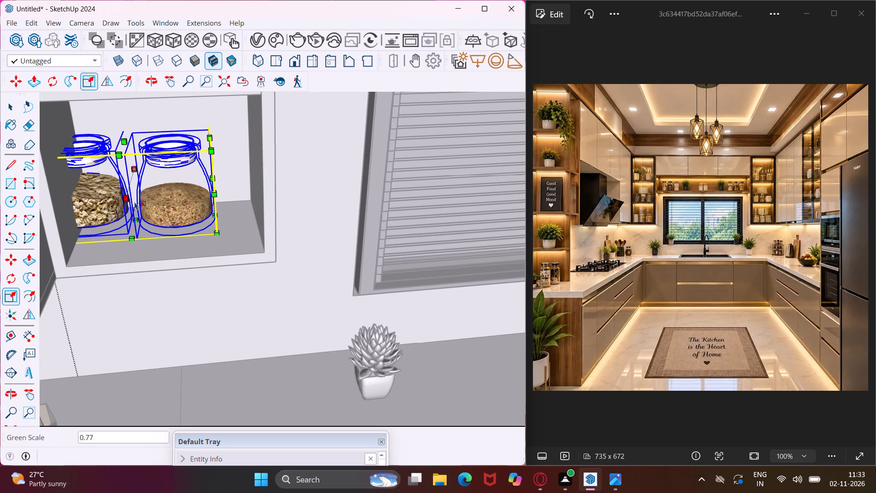
Reposition the scaled pair of jars toward the middle of the lowest compartment left of the window.
{"action": "key", "text": "m"}
{"action": "scroll", "coordinate": [175, 243], "scroll_direction": "up", "scroll_amount": 4}
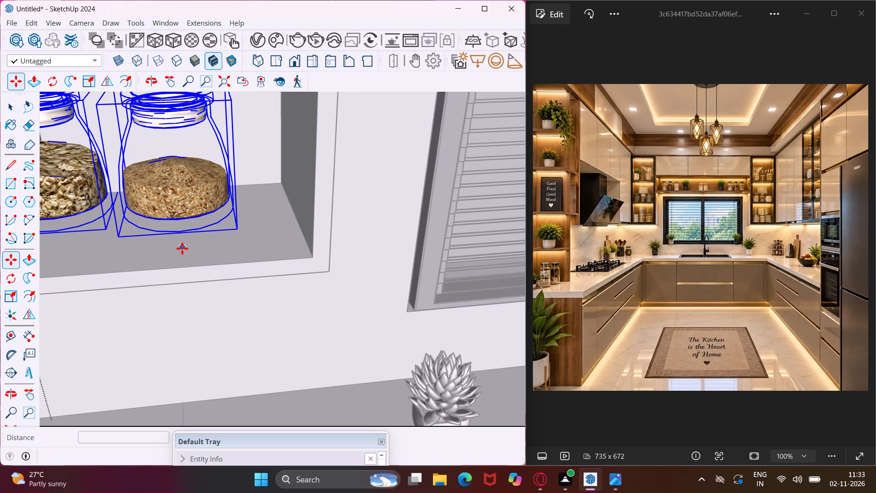
{"action": "left_click", "coordinate": [182, 248]}
{"action": "left_click", "coordinate": [235, 239]}
{"action": "scroll", "coordinate": [186, 241], "scroll_direction": "down", "scroll_amount": 4}
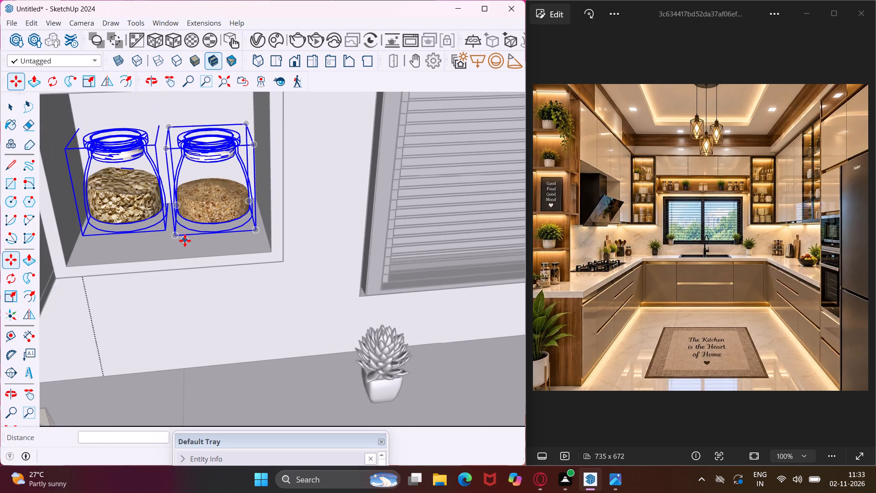
Copy the pair of jars about 10' 11 1/4" into the middle compartment of the open shelf right of the window, and exit the group.
{"action": "middle_click_drag", "start_coordinate": [185, 241], "coordinate": [151, 246]}
{"action": "left_click", "coordinate": [154, 246]}
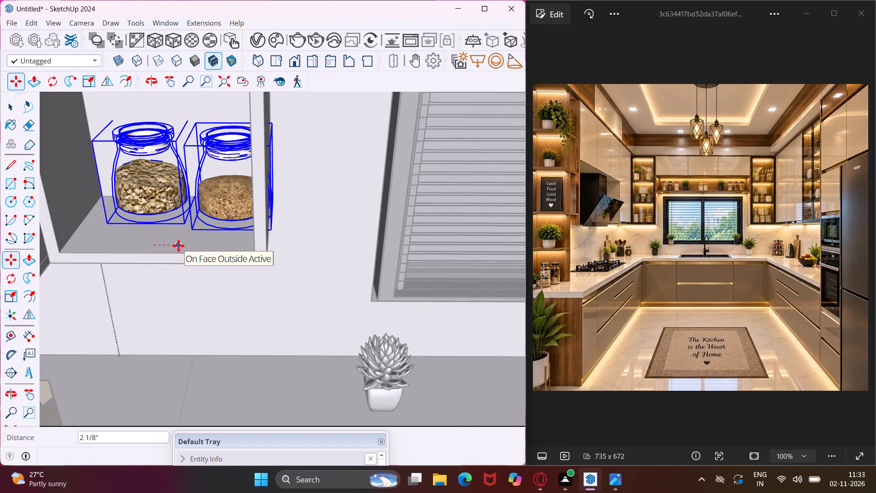
{"action": "scroll", "coordinate": [119, 224], "scroll_direction": "down", "scroll_amount": 15}
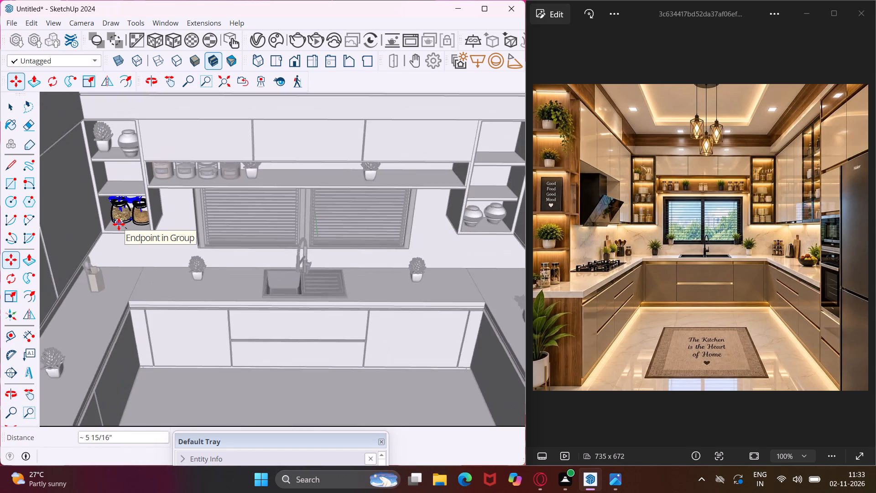
{"action": "scroll", "coordinate": [119, 224], "scroll_direction": "down", "scroll_amount": 4}
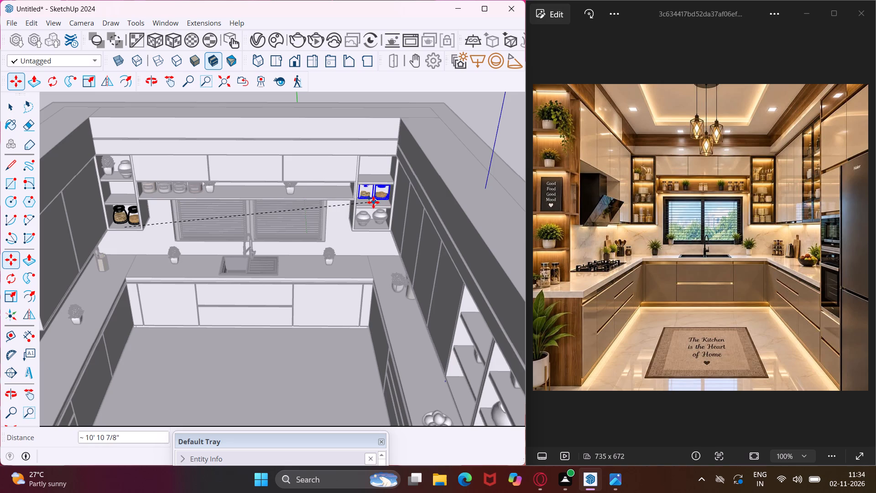
{"action": "scroll", "coordinate": [373, 202], "scroll_direction": "up", "scroll_amount": 14}
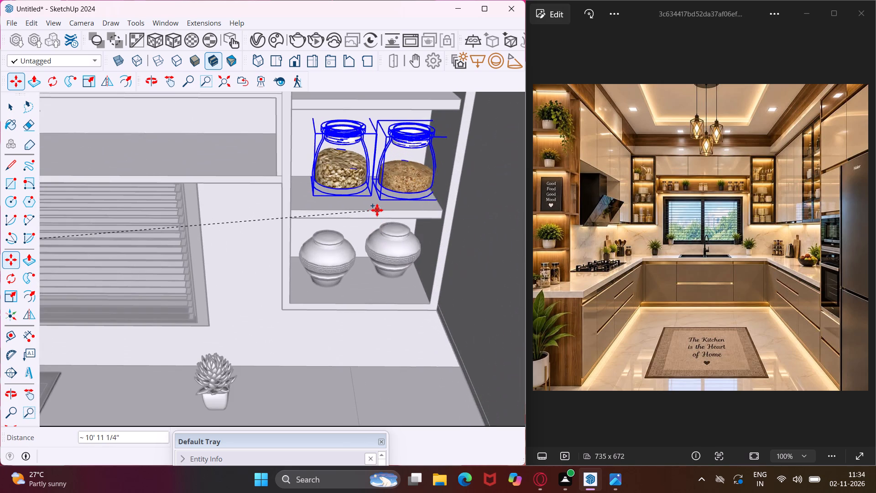
{"action": "left_click", "coordinate": [365, 211]}
{"action": "scroll", "coordinate": [315, 209], "scroll_direction": "down", "scroll_amount": 8}
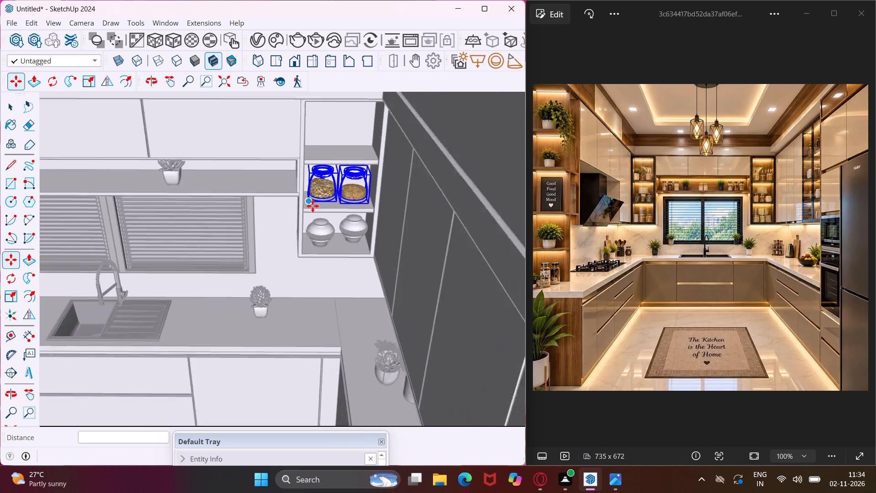
{"action": "scroll", "coordinate": [313, 206], "scroll_direction": "down", "scroll_amount": 12}
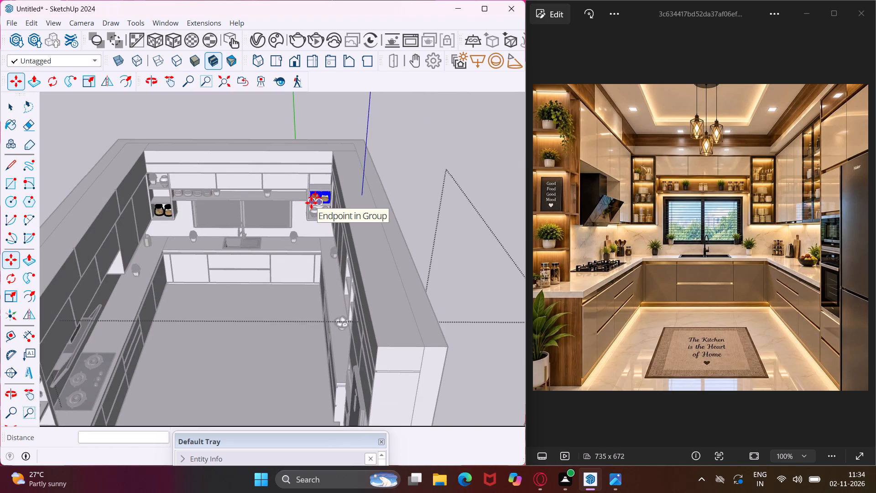
{"action": "scroll", "coordinate": [304, 203], "scroll_direction": "down", "scroll_amount": 10}
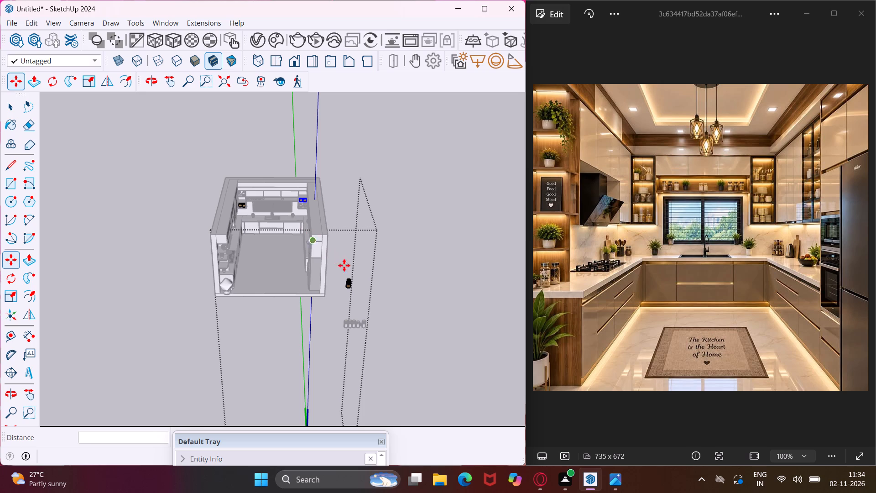
{"action": "key", "text": "Escape"}
{"action": "key", "text": "space"}
{"action": "left_click", "coordinate": [378, 328]}
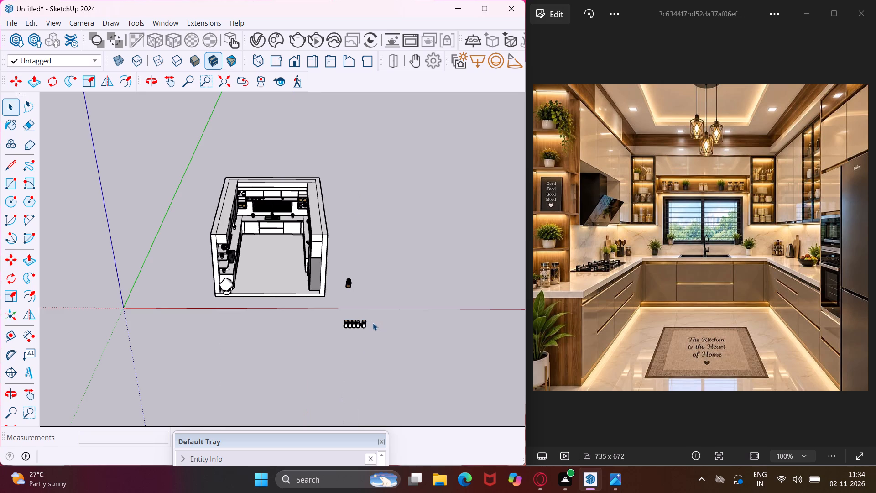
Copy the row of five canisters outside the room about 29' 11 15/16" onto the long shelf above the window, near its right end.
{"action": "scroll", "coordinate": [371, 320], "scroll_direction": "up", "scroll_amount": 8}
{"action": "middle_click_drag", "start_coordinate": [371, 320], "coordinate": [375, 315]}
{"action": "scroll", "coordinate": [375, 315], "scroll_direction": "up", "scroll_amount": 2}
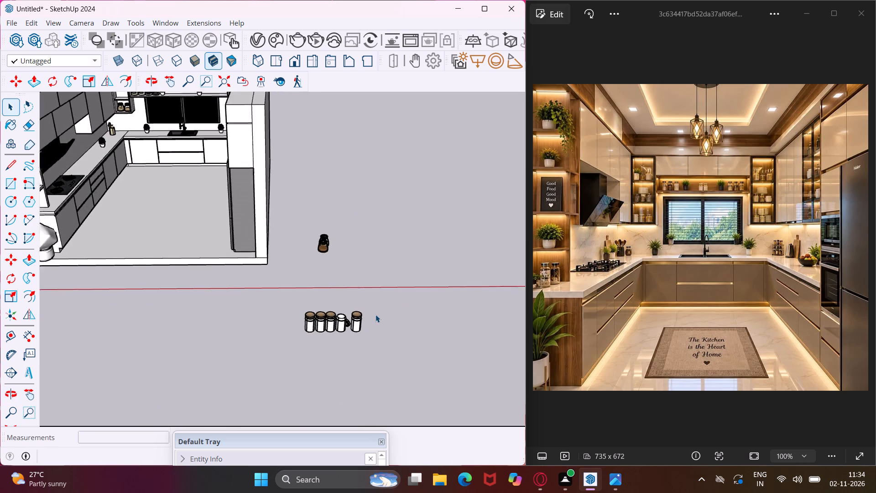
{"action": "scroll", "coordinate": [375, 315], "scroll_direction": "up", "scroll_amount": 2}
{"action": "left_click_drag", "start_coordinate": [383, 297], "coordinate": [269, 353]}
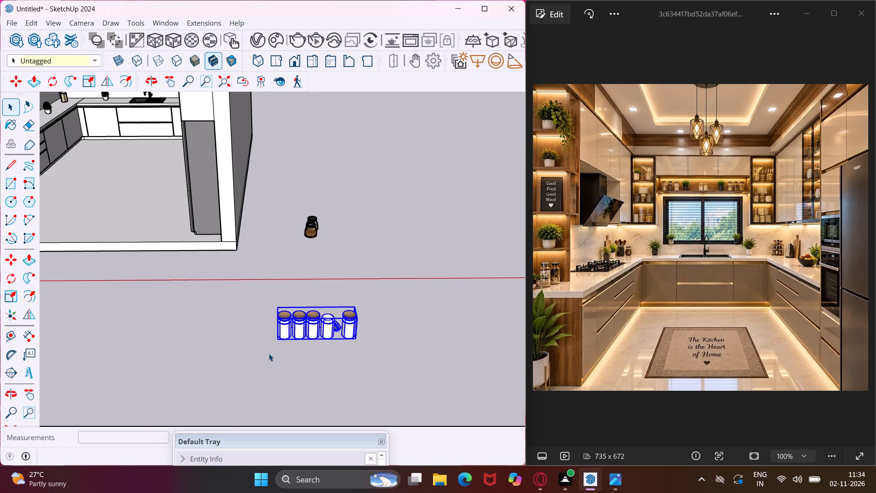
{"action": "key", "text": "m"}
{"action": "scroll", "coordinate": [353, 341], "scroll_direction": "up", "scroll_amount": 7}
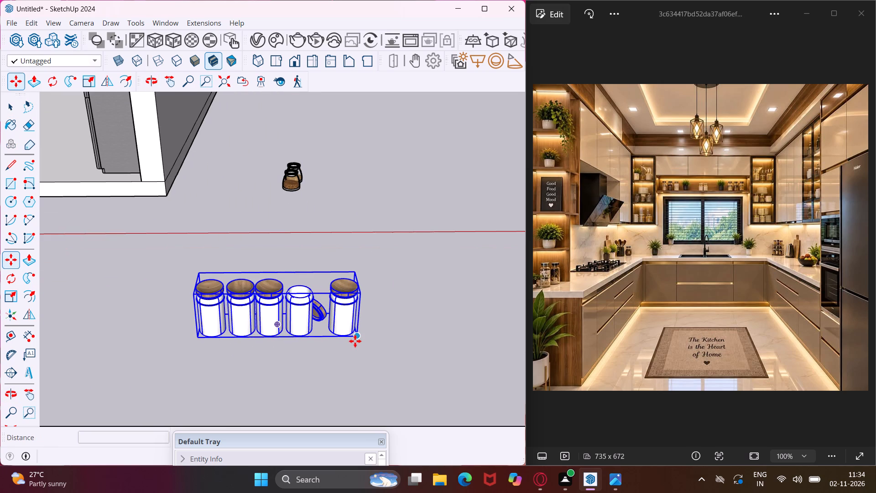
{"action": "left_click", "coordinate": [357, 337]}
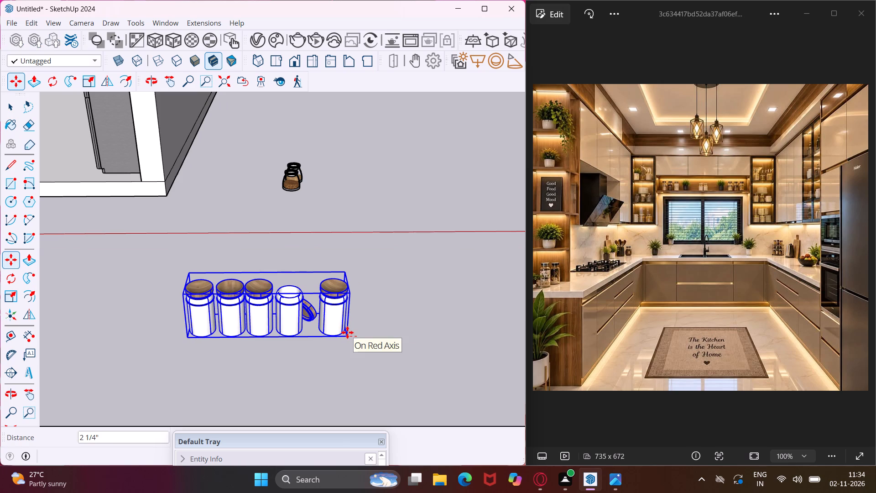
{"action": "scroll", "coordinate": [297, 308], "scroll_direction": "down", "scroll_amount": 10}
{"action": "scroll", "coordinate": [264, 286], "scroll_direction": "down", "scroll_amount": 7}
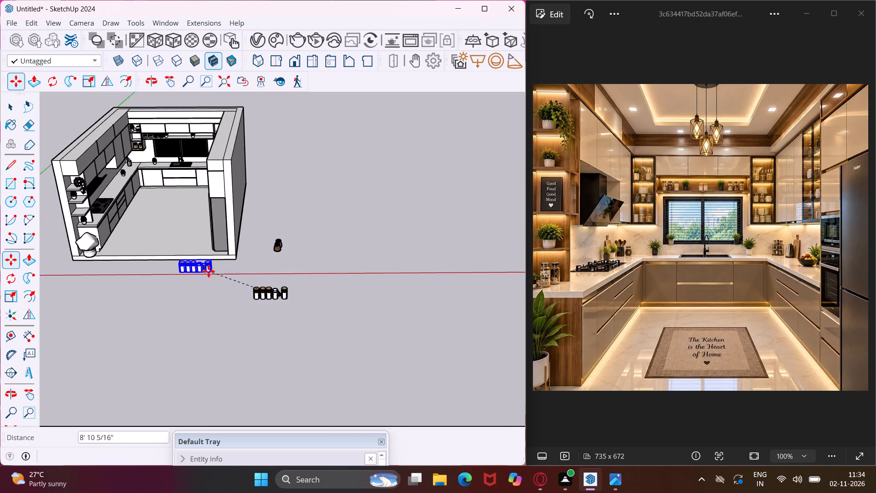
{"action": "scroll", "coordinate": [208, 271], "scroll_direction": "down", "scroll_amount": 4}
{"action": "scroll", "coordinate": [185, 171], "scroll_direction": "up", "scroll_amount": 10}
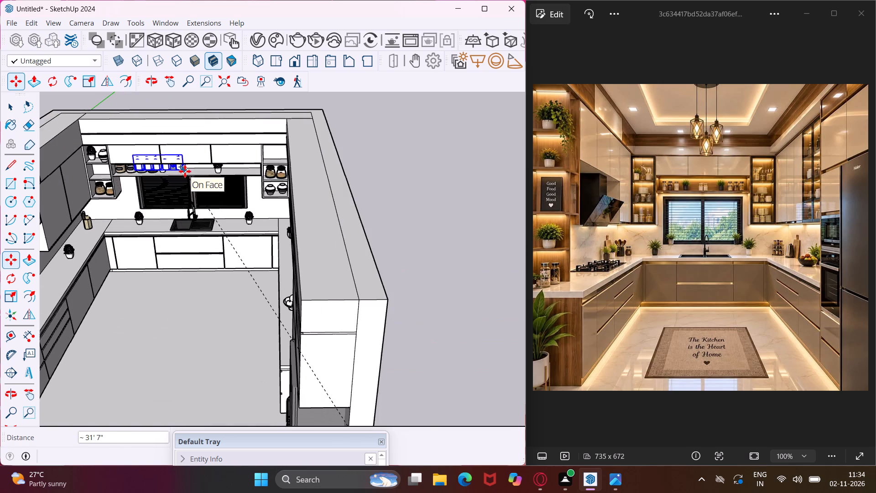
{"action": "scroll", "coordinate": [185, 171], "scroll_direction": "up", "scroll_amount": 1}
{"action": "middle_click_drag", "start_coordinate": [185, 171], "coordinate": [232, 161]}
{"action": "scroll", "coordinate": [228, 171], "scroll_direction": "up", "scroll_amount": 13}
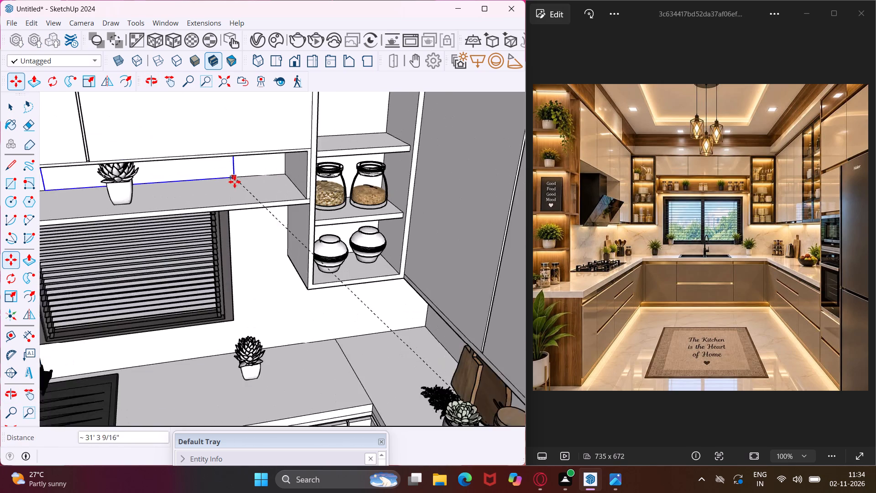
{"action": "scroll", "coordinate": [282, 197], "scroll_direction": "up", "scroll_amount": 4}
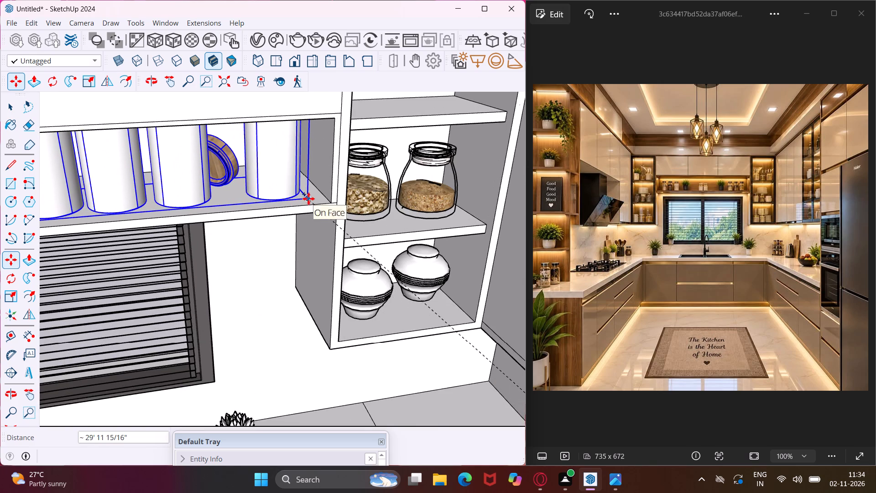
{"action": "left_click", "coordinate": [309, 199]}
{"action": "scroll", "coordinate": [280, 193], "scroll_direction": "down", "scroll_amount": 7}
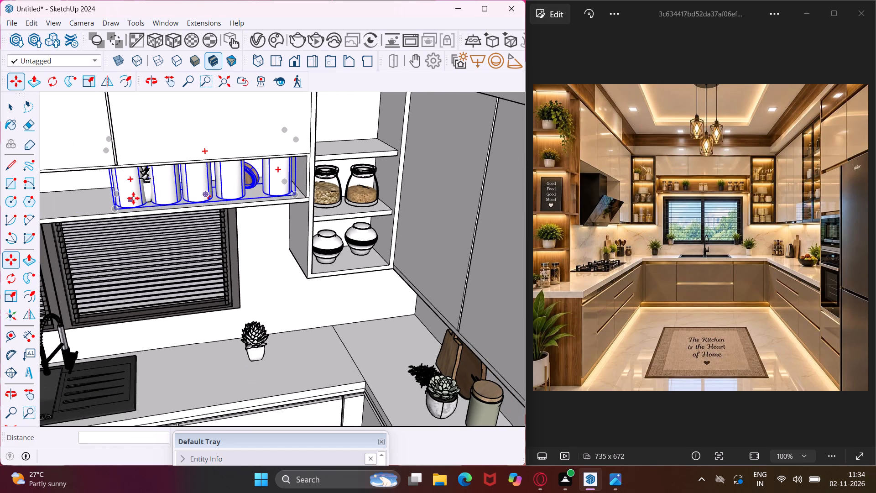
{"action": "key", "text": "Escape"}
{"action": "key", "text": "space"}
Move the potted succulent hidden behind the canisters 1' along the shelf above the window, clear of the row.
{"action": "scroll", "coordinate": [146, 188], "scroll_direction": "up", "scroll_amount": 3}
{"action": "left_click", "coordinate": [146, 188]}
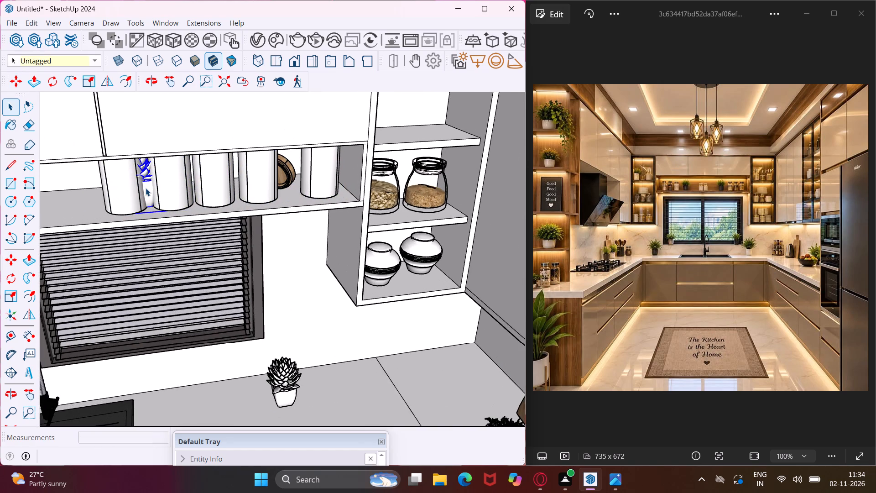
{"action": "key", "text": "m"}
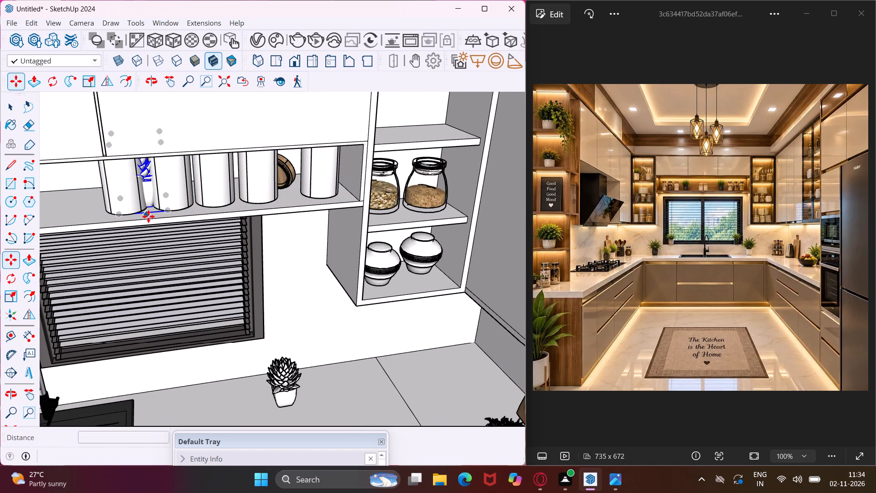
{"action": "left_click", "coordinate": [151, 218]}
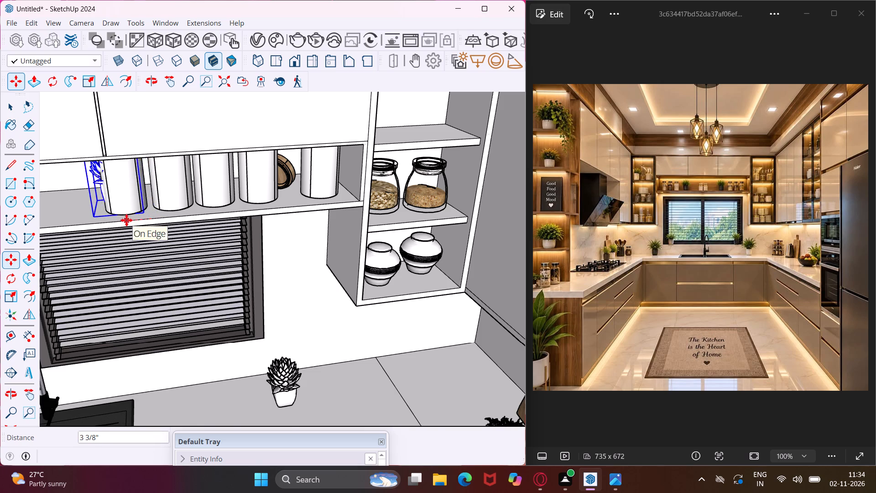
{"action": "scroll", "coordinate": [126, 220], "scroll_direction": "down", "scroll_amount": 5}
{"action": "left_click", "coordinate": [85, 223]}
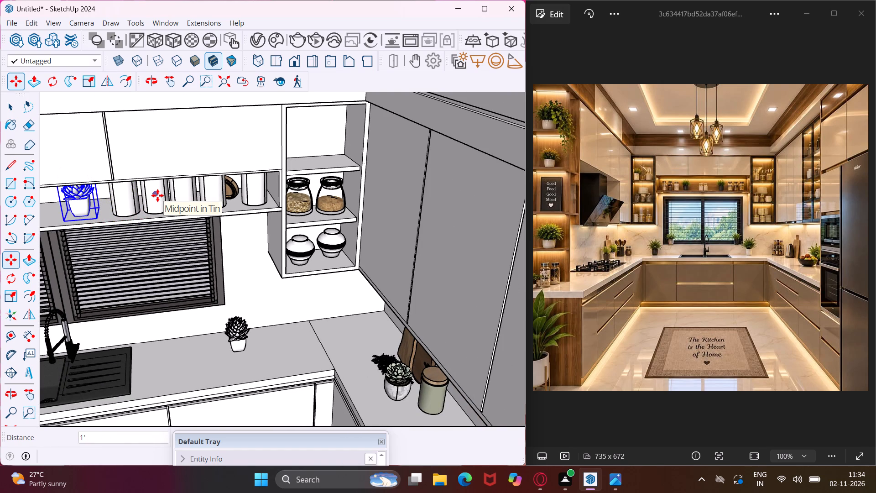
{"action": "key", "text": "Escape"}
{"action": "key", "text": "space"}
Scale the row of five canisters on the shelf above the window uniformly to about 0.79.
{"action": "middle_click_drag", "start_coordinate": [157, 195], "coordinate": [158, 176]}
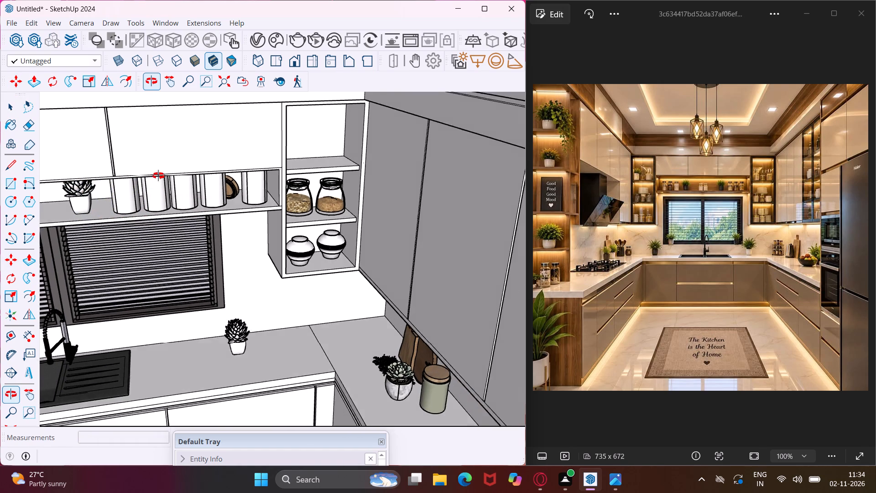
{"action": "middle_click_drag", "start_coordinate": [158, 176], "coordinate": [166, 151]}
{"action": "scroll", "coordinate": [173, 193], "scroll_direction": "up", "scroll_amount": 4}
{"action": "left_click", "coordinate": [173, 195]}
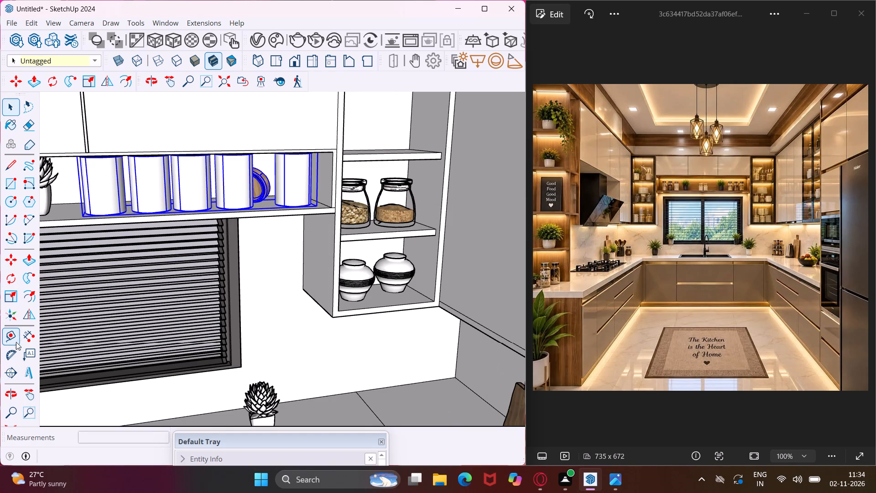
{"action": "left_click", "coordinate": [17, 299]}
{"action": "middle_click_drag", "start_coordinate": [136, 240], "coordinate": [119, 210]}
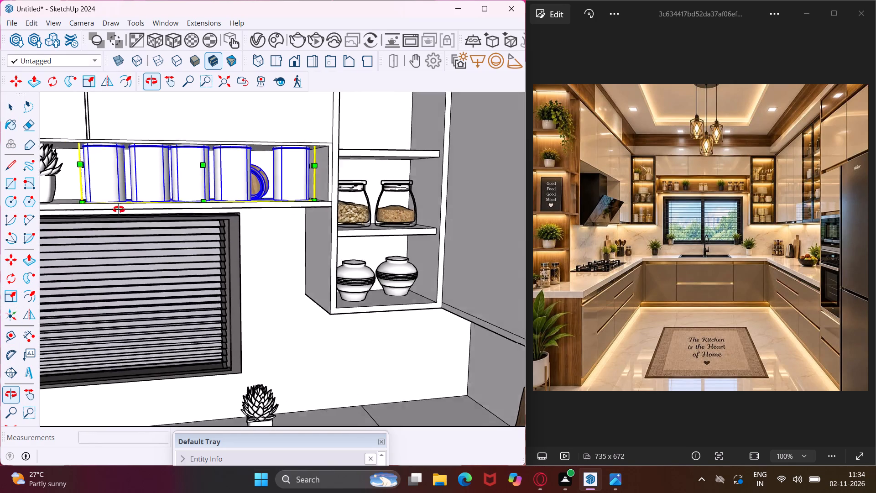
{"action": "middle_click_drag", "start_coordinate": [119, 210], "coordinate": [117, 208]}
{"action": "scroll", "coordinate": [193, 148], "scroll_direction": "up", "scroll_amount": 7}
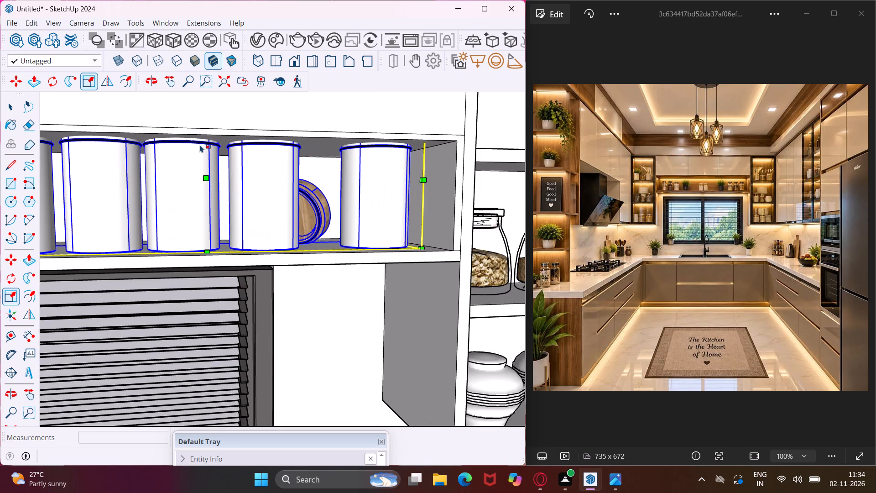
{"action": "scroll", "coordinate": [201, 144], "scroll_direction": "down", "scroll_amount": 8}
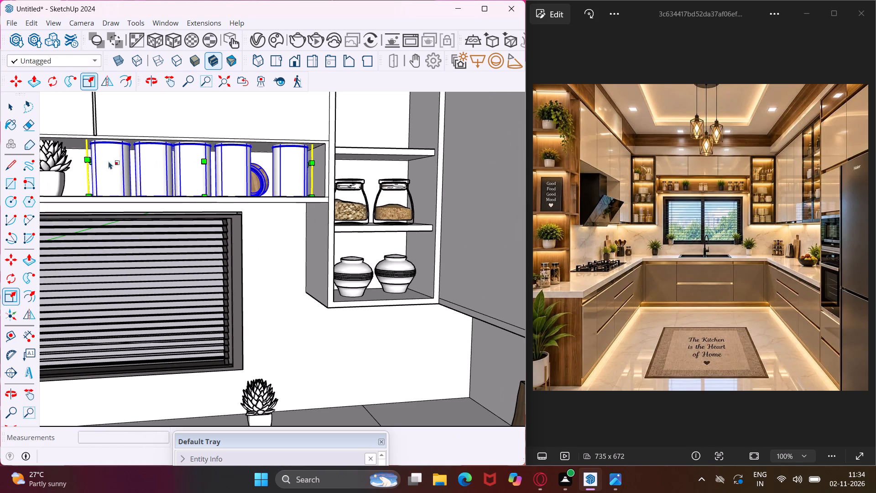
{"action": "left_click", "coordinate": [91, 193]}
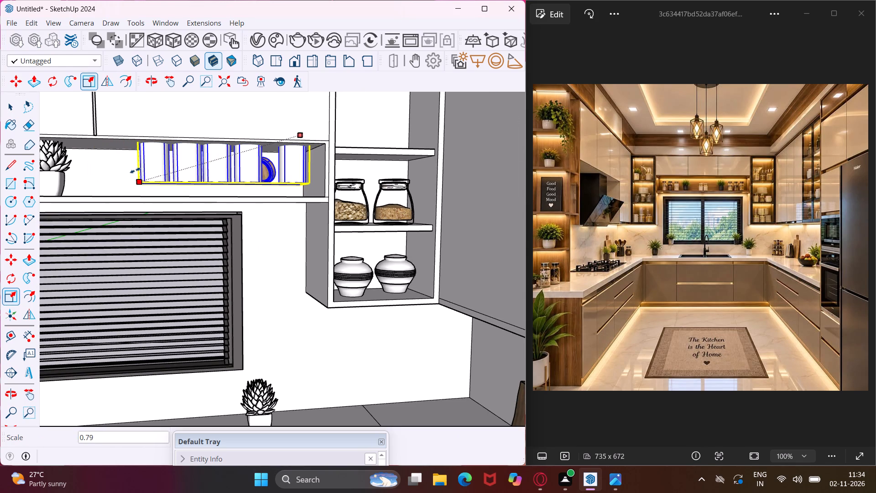
{"action": "left_click", "coordinate": [135, 170]}
Lower the scaled canister row about 2 7/8" onto the shelf above the window.
{"action": "middle_click_drag", "start_coordinate": [135, 171], "coordinate": [127, 215]}
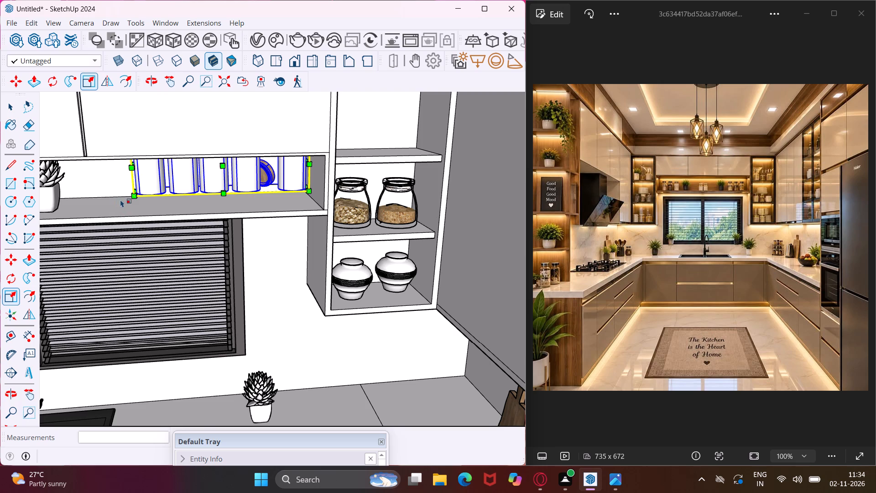
{"action": "key", "text": "m"}
{"action": "scroll", "coordinate": [326, 175], "scroll_direction": "up", "scroll_amount": 4}
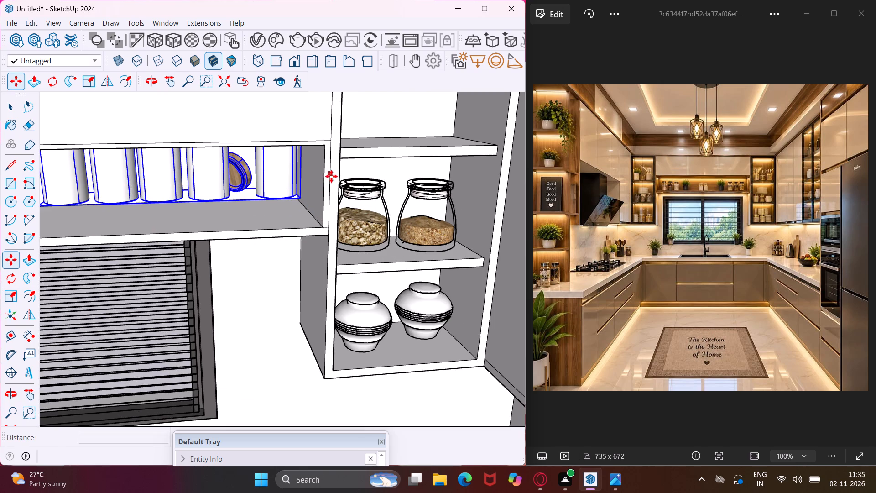
{"action": "left_click", "coordinate": [335, 177]}
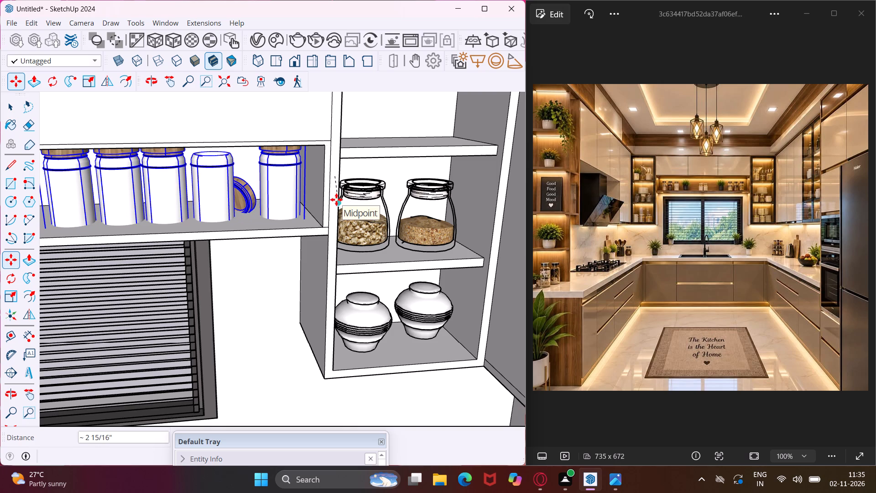
{"action": "scroll", "coordinate": [336, 199], "scroll_direction": "up", "scroll_amount": 5}
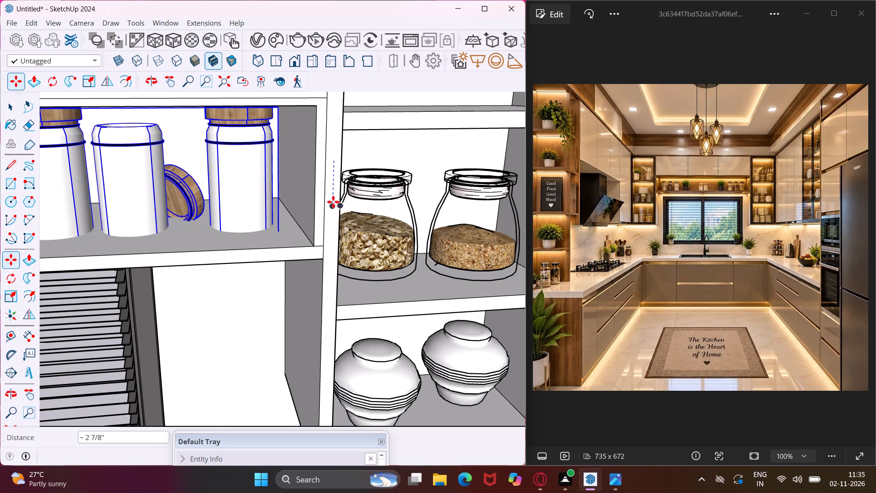
{"action": "left_click", "coordinate": [333, 200]}
Scale only the height of the canister row above the window to about 0.78, then clear the selection.
{"action": "scroll", "coordinate": [306, 226], "scroll_direction": "down", "scroll_amount": 3}
{"action": "middle_click_drag", "start_coordinate": [261, 223], "coordinate": [267, 193]}
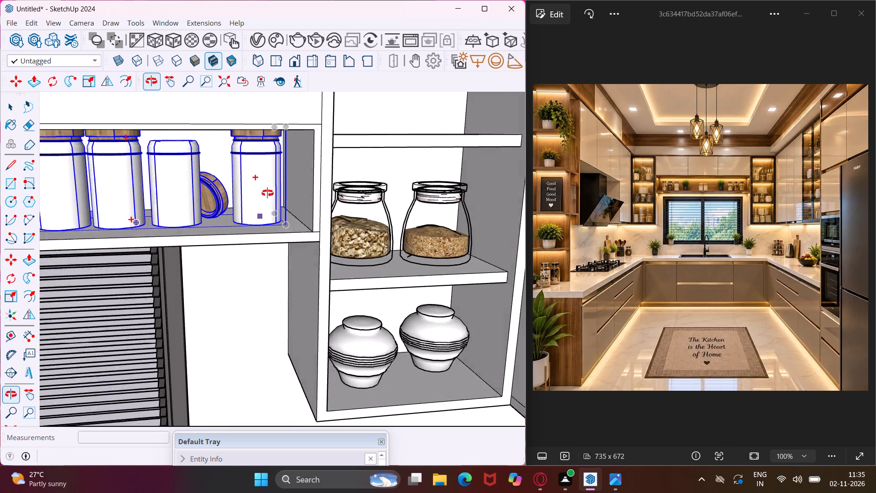
{"action": "middle_click_drag", "start_coordinate": [267, 193], "coordinate": [274, 178]}
{"action": "scroll", "coordinate": [274, 178], "scroll_direction": "down", "scroll_amount": 4}
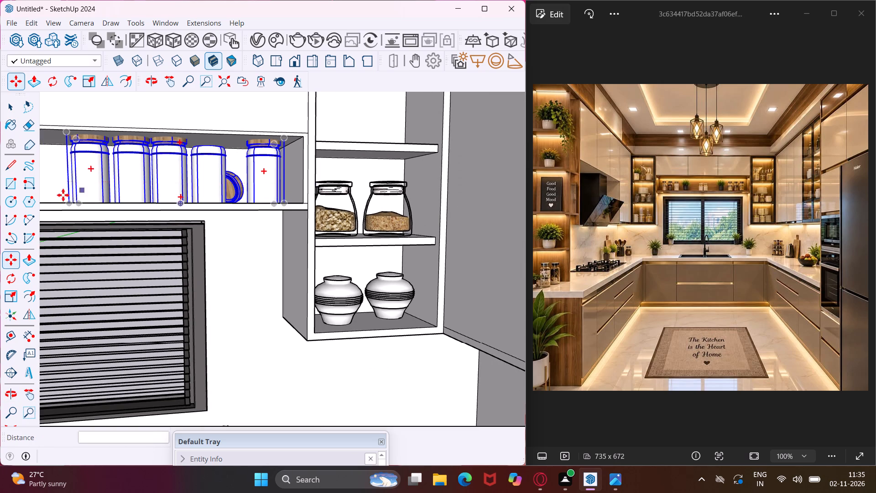
{"action": "left_click", "coordinate": [10, 298]}
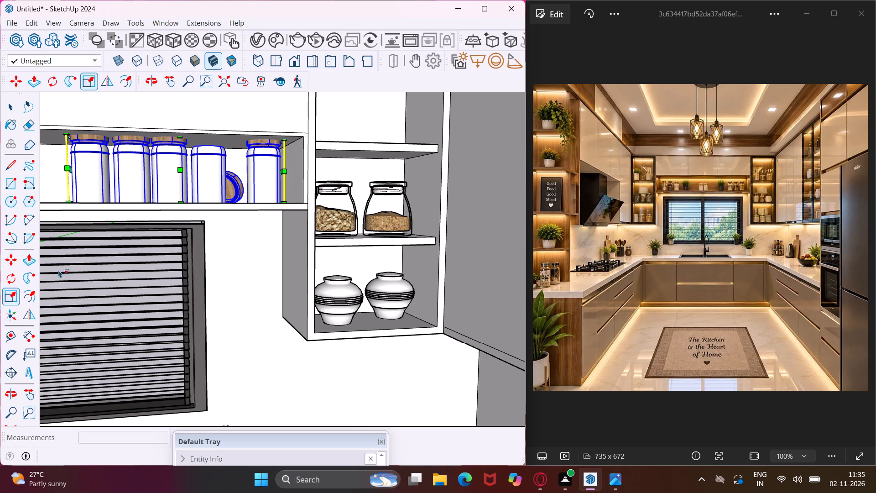
{"action": "scroll", "coordinate": [178, 144], "scroll_direction": "up", "scroll_amount": 3}
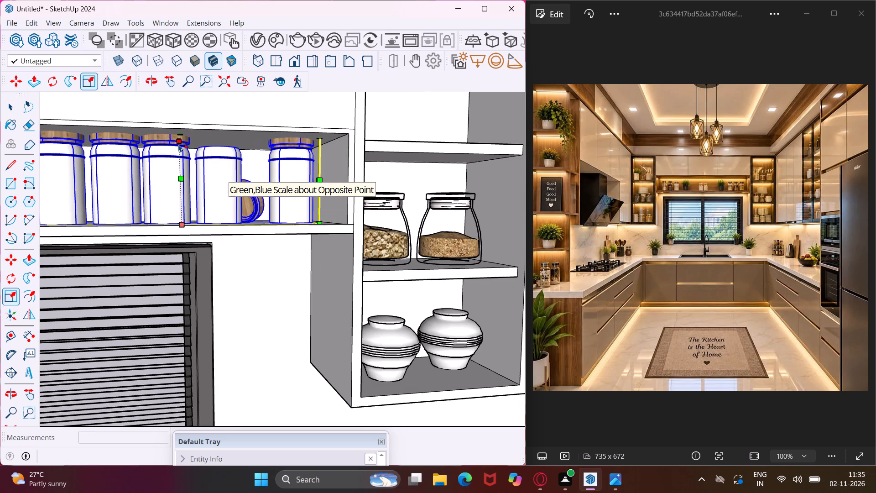
{"action": "middle_click_drag", "start_coordinate": [178, 144], "coordinate": [224, 150]}
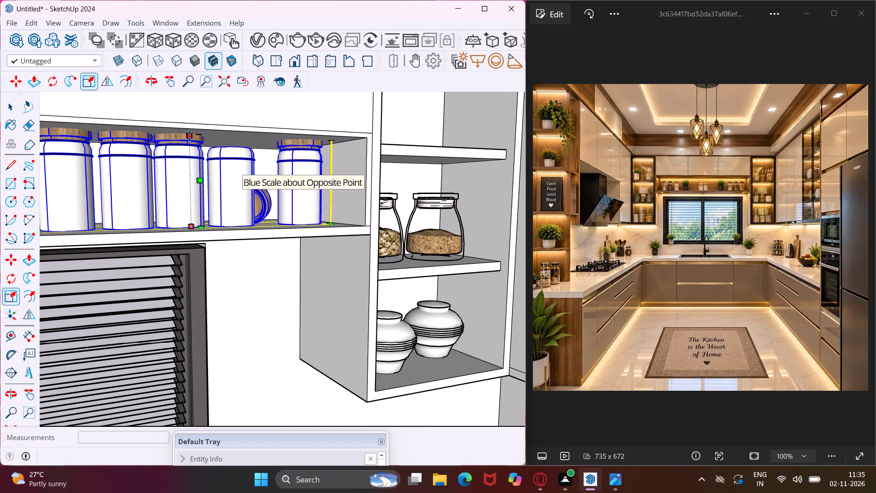
{"action": "left_click", "coordinate": [189, 136]}
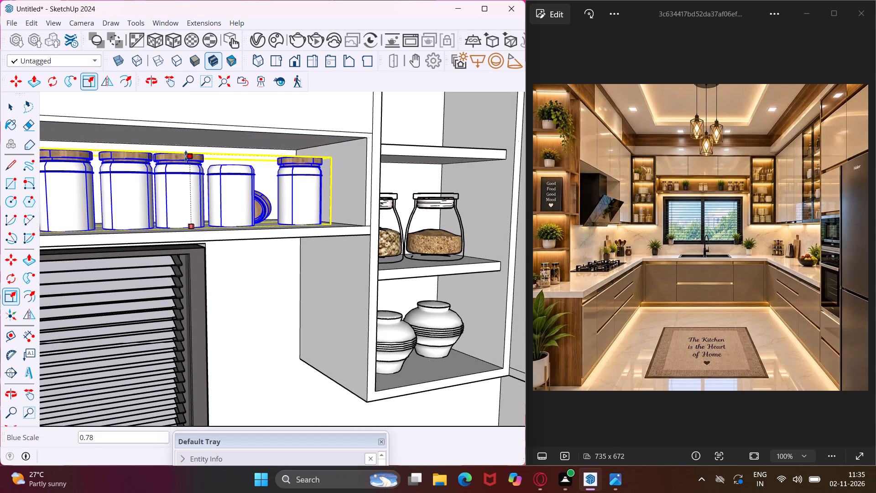
{"action": "left_click", "coordinate": [185, 160]}
{"action": "scroll", "coordinate": [180, 153], "scroll_direction": "down", "scroll_amount": 6}
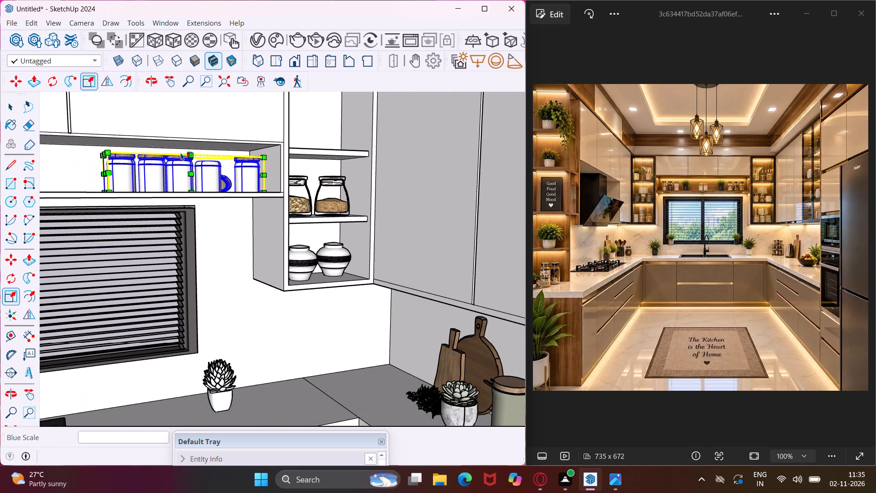
{"action": "middle_click_drag", "start_coordinate": [181, 152], "coordinate": [123, 198]}
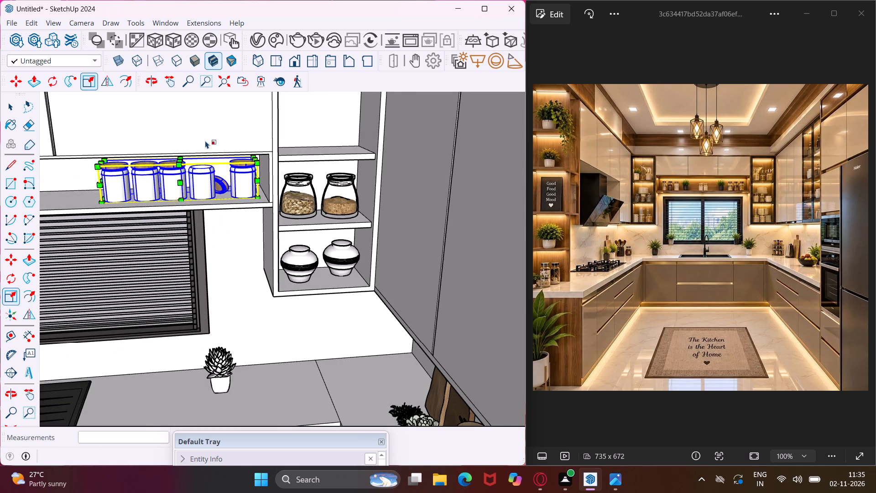
{"action": "scroll", "coordinate": [205, 141], "scroll_direction": "down", "scroll_amount": 19}
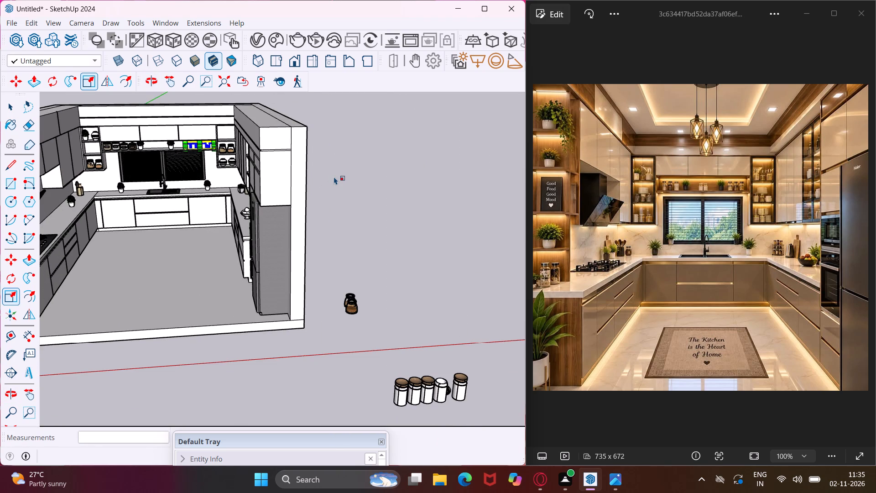
{"action": "left_click", "coordinate": [334, 177]}
{"action": "key", "text": "Escape"}
{"action": "key", "text": "space"}
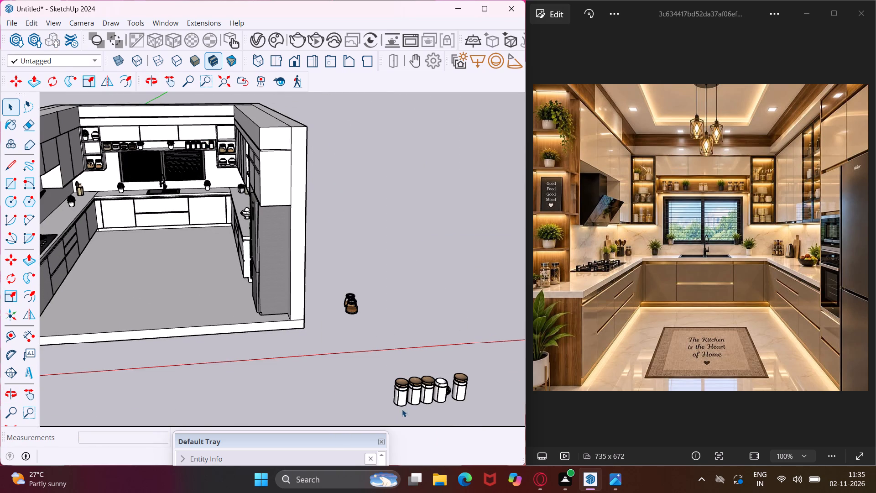
Open the nested group of five canisters outside the room so its individual canisters can be edited.
{"action": "scroll", "coordinate": [428, 383], "scroll_direction": "up", "scroll_amount": 10}
{"action": "middle_click_drag", "start_coordinate": [428, 383], "coordinate": [393, 329]}
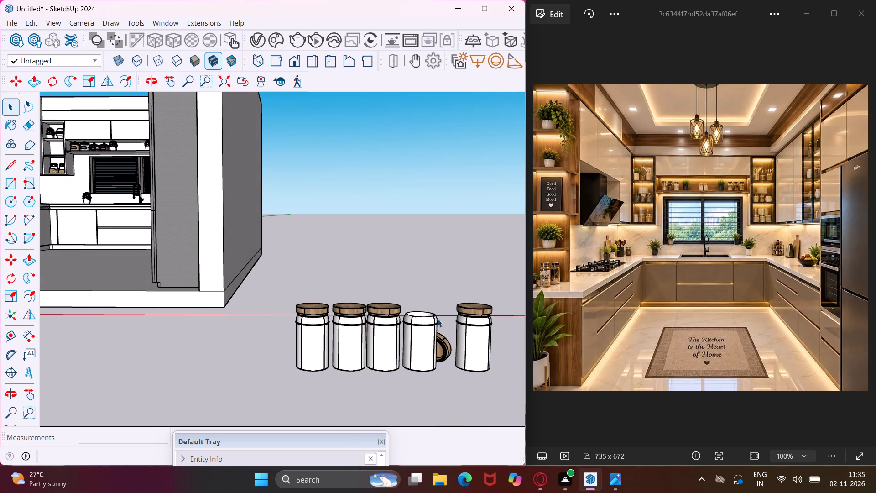
{"action": "left_click_drag", "start_coordinate": [507, 286], "coordinate": [426, 370]}
{"action": "left_click_drag", "start_coordinate": [426, 370], "coordinate": [406, 374]}
{"action": "double_click", "coordinate": [410, 362]}
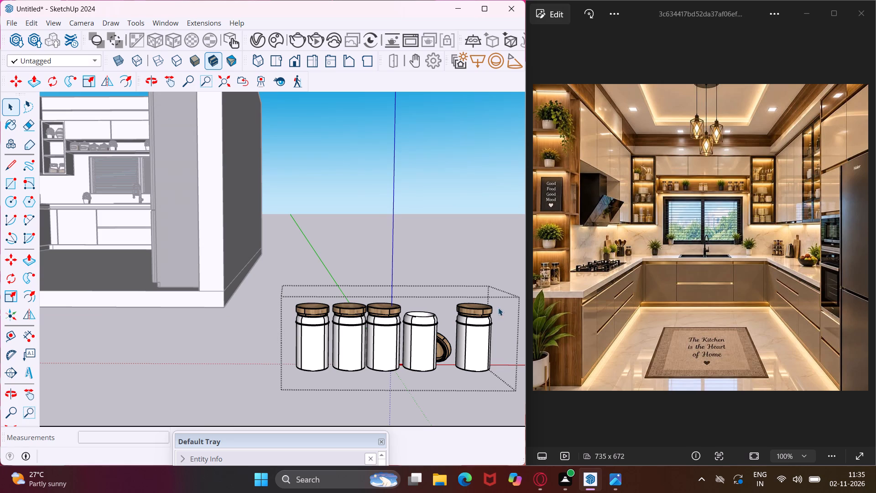
{"action": "left_click_drag", "start_coordinate": [513, 287], "coordinate": [406, 378]}
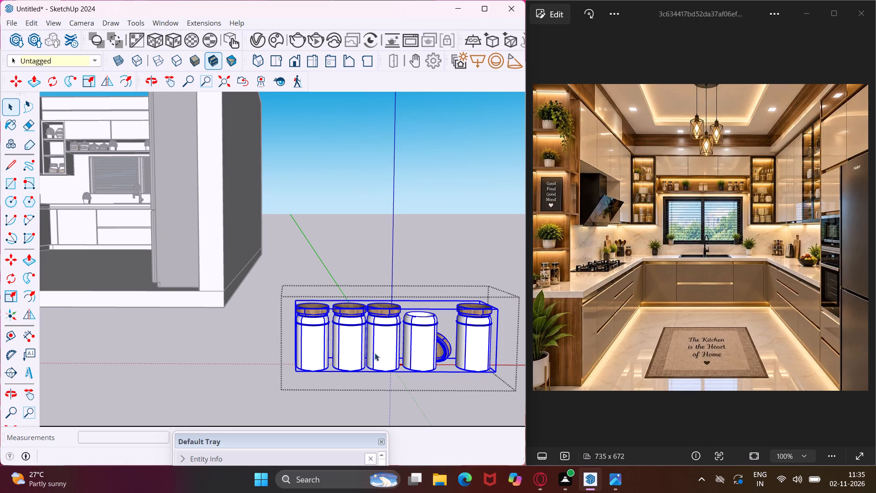
{"action": "scroll", "coordinate": [360, 353], "scroll_direction": "down", "scroll_amount": 4}
{"action": "scroll", "coordinate": [447, 358], "scroll_direction": "up", "scroll_amount": 4}
{"action": "double_click", "coordinate": [442, 345]}
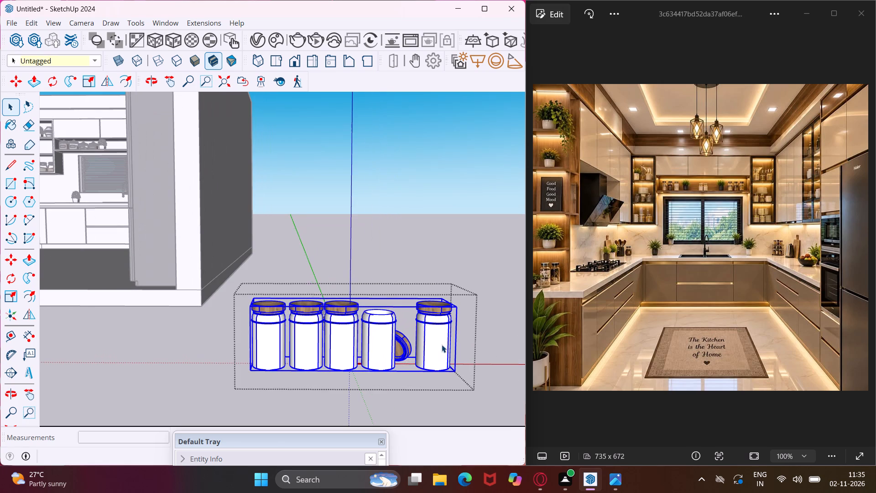
{"action": "triple_click", "coordinate": [442, 345]}
{"action": "double_click", "coordinate": [442, 345]}
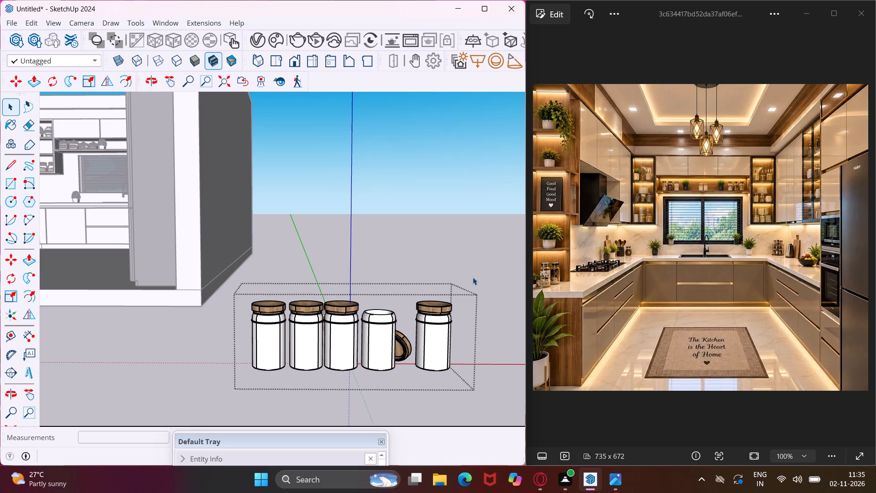
Move the open canister, its loose lid and the separate end canister about 33' 8" into the empty middle compartment left of the window.
{"action": "left_click_drag", "start_coordinate": [476, 273], "coordinate": [377, 360]}
{"action": "left_click_drag", "start_coordinate": [377, 360], "coordinate": [363, 377]}
{"action": "left_click_drag", "start_coordinate": [363, 377], "coordinate": [363, 378]}
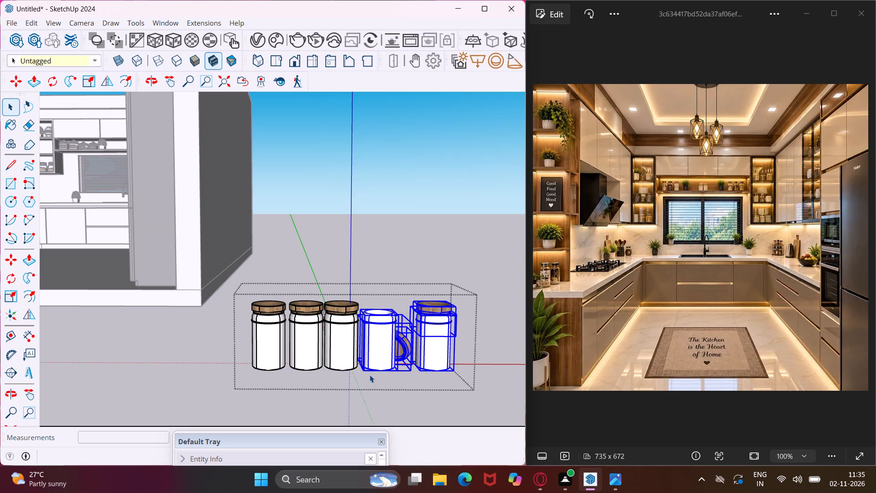
{"action": "key", "text": "m"}
{"action": "scroll", "coordinate": [369, 374], "scroll_direction": "up", "scroll_amount": 2}
{"action": "left_click", "coordinate": [363, 372]}
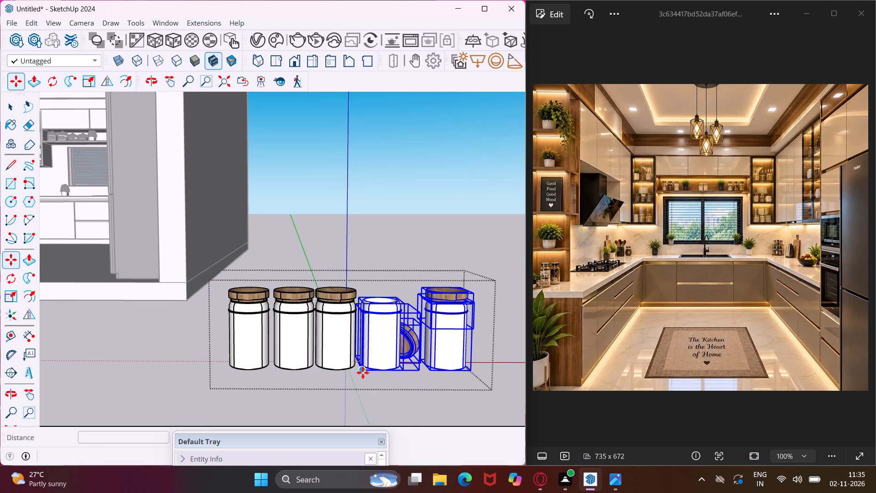
{"action": "scroll", "coordinate": [388, 311], "scroll_direction": "down", "scroll_amount": 15}
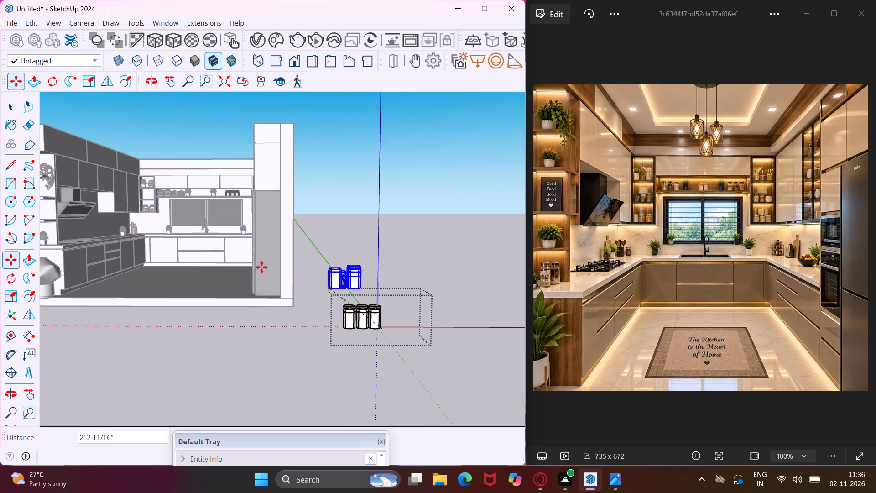
{"action": "scroll", "coordinate": [145, 195], "scroll_direction": "up", "scroll_amount": 4}
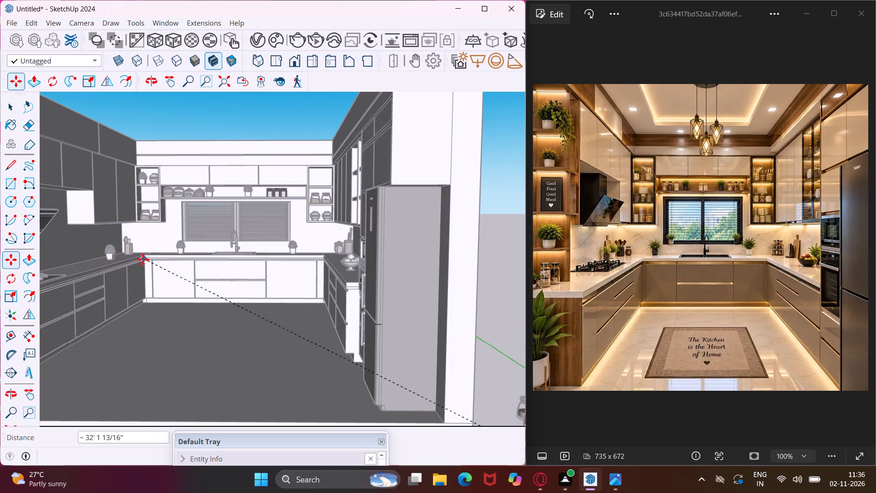
{"action": "middle_click_drag", "start_coordinate": [139, 207], "coordinate": [141, 291]}
{"action": "scroll", "coordinate": [140, 181], "scroll_direction": "up", "scroll_amount": 4}
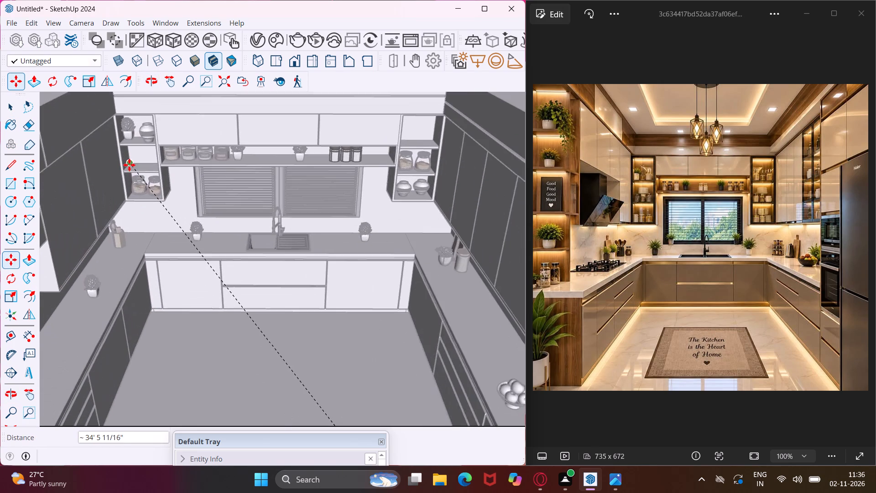
{"action": "scroll", "coordinate": [129, 165], "scroll_direction": "up", "scroll_amount": 11}
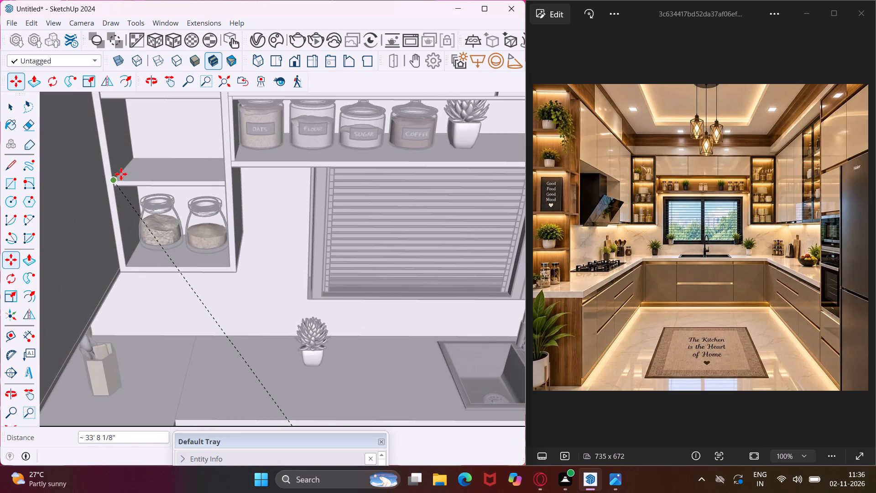
{"action": "scroll", "coordinate": [121, 172], "scroll_direction": "up", "scroll_amount": 2}
{"action": "left_click", "coordinate": [121, 172]}
{"action": "scroll", "coordinate": [132, 175], "scroll_direction": "down", "scroll_amount": 2}
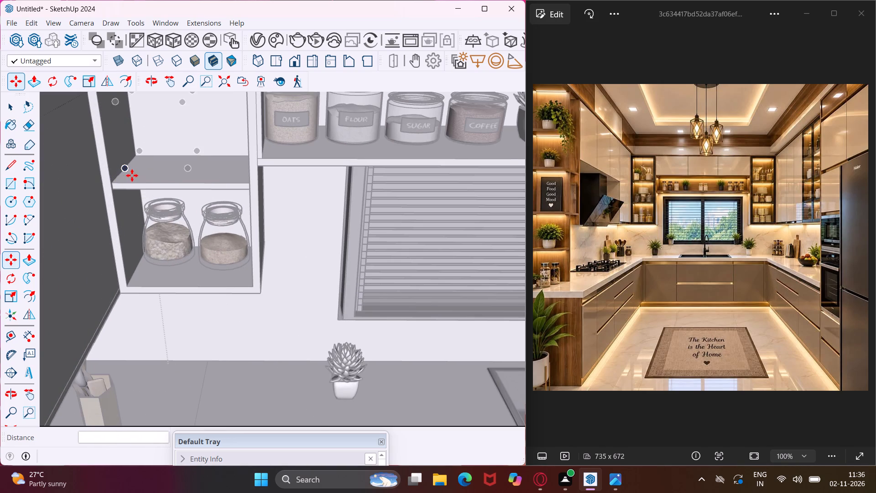
Copy the open canister, loose lid and end canister about 10' 9" across into the top compartment of the cabinet right of the window.
{"action": "scroll", "coordinate": [132, 175], "scroll_direction": "down", "scroll_amount": 8}
{"action": "middle_click_drag", "start_coordinate": [138, 178], "coordinate": [406, 257]}
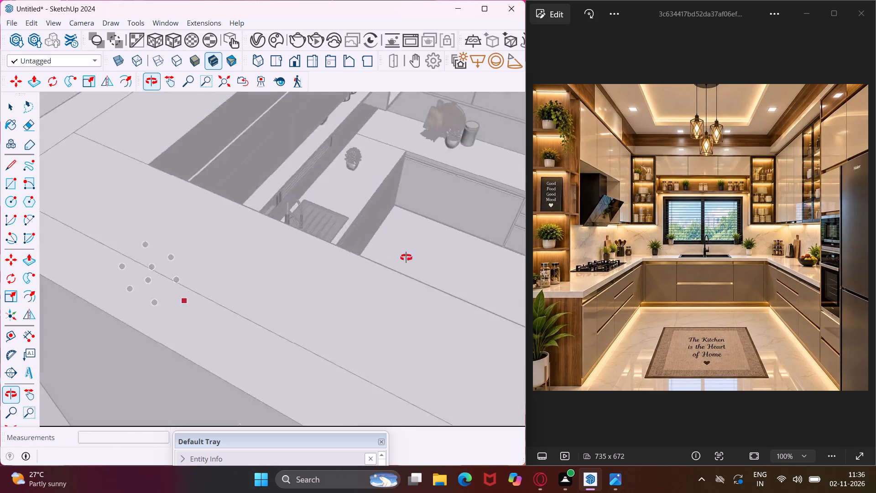
{"action": "middle_click_drag", "start_coordinate": [406, 257], "coordinate": [174, 290]}
{"action": "scroll", "coordinate": [125, 213], "scroll_direction": "down", "scroll_amount": 6}
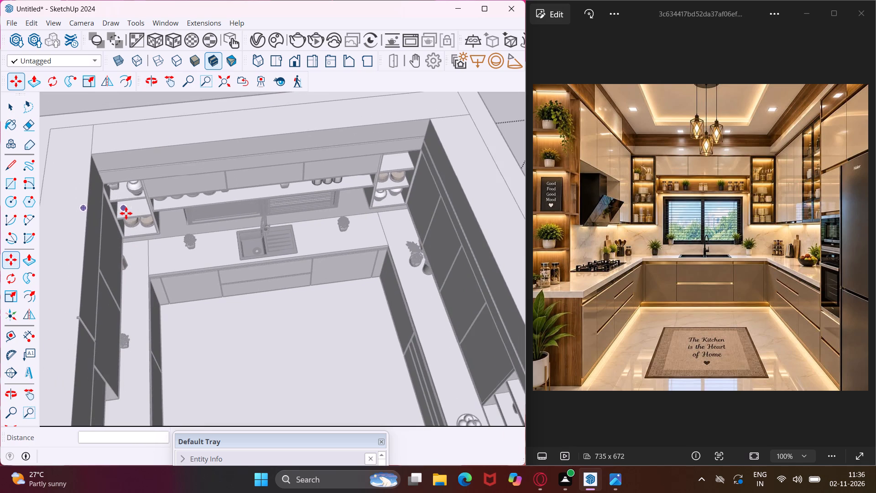
{"action": "left_click", "coordinate": [124, 215]}
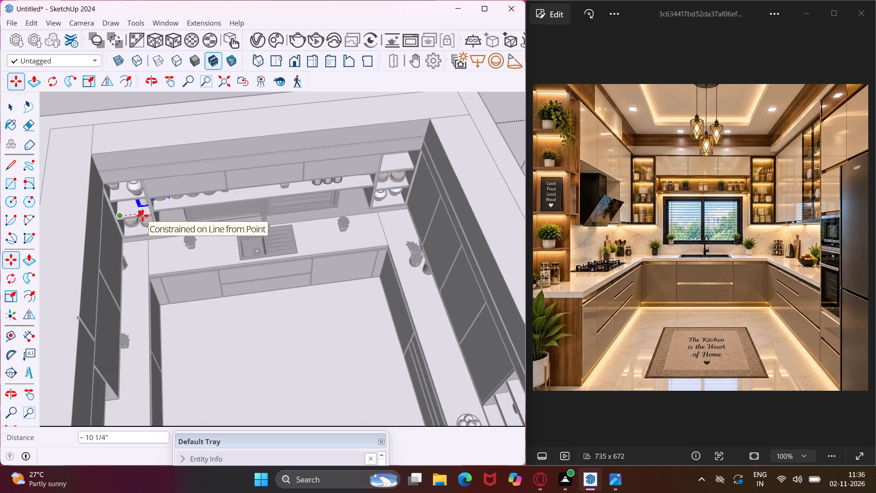
{"action": "scroll", "coordinate": [142, 215], "scroll_direction": "down", "scroll_amount": 5}
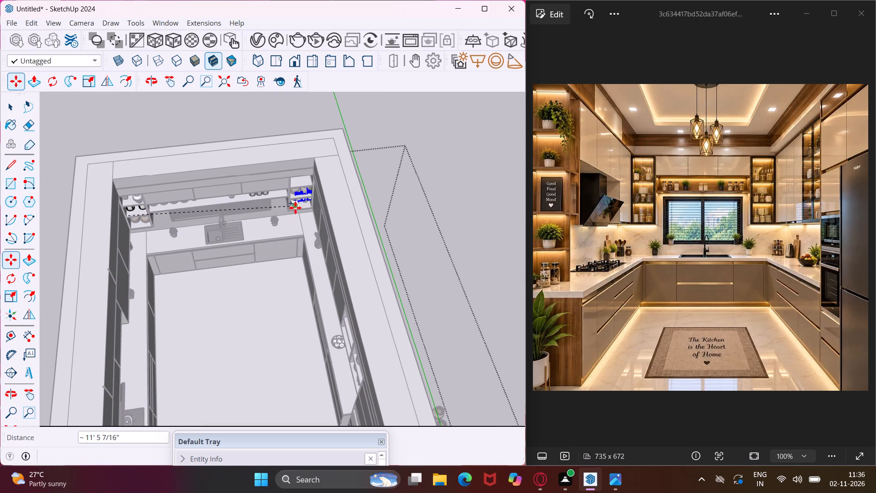
{"action": "scroll", "coordinate": [301, 189], "scroll_direction": "up", "scroll_amount": 7}
{"action": "middle_click_drag", "start_coordinate": [301, 187], "coordinate": [244, 165]}
{"action": "scroll", "coordinate": [284, 188], "scroll_direction": "up", "scroll_amount": 7}
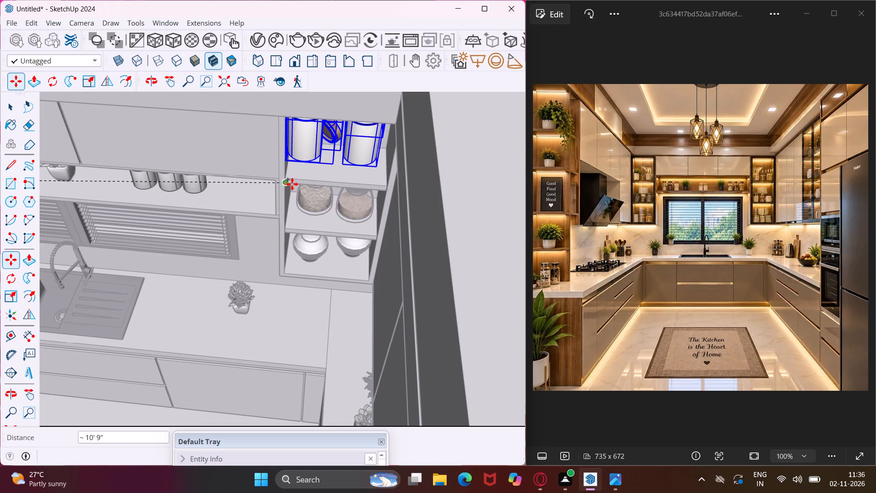
{"action": "left_click", "coordinate": [295, 184]}
Lower the copied canister set about 4 1/8" onto the top compartment's shelf right of the window.
{"action": "scroll", "coordinate": [294, 180], "scroll_direction": "down", "scroll_amount": 3}
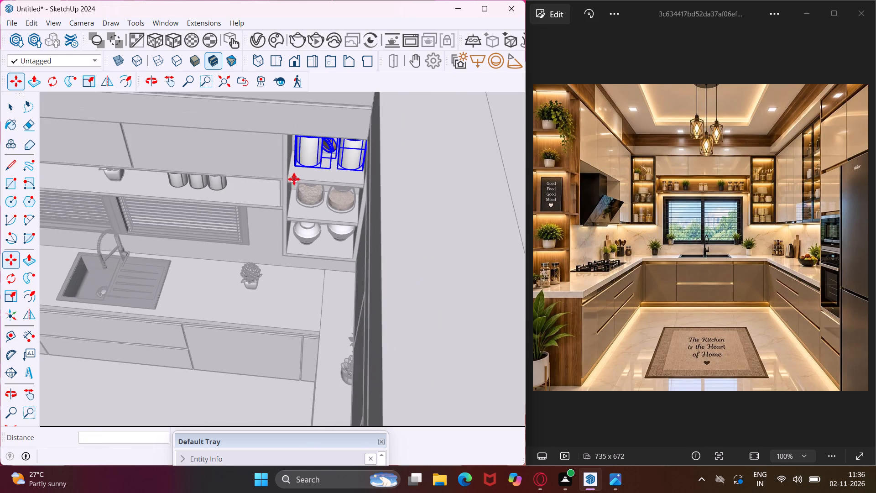
{"action": "middle_click_drag", "start_coordinate": [293, 178], "coordinate": [329, 119]}
{"action": "scroll", "coordinate": [325, 126], "scroll_direction": "down", "scroll_amount": 2}
{"action": "middle_click_drag", "start_coordinate": [321, 129], "coordinate": [327, 100]}
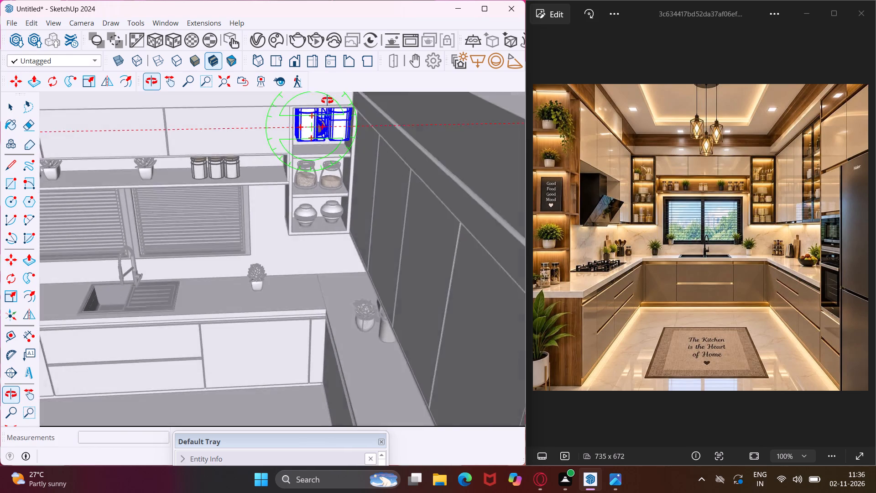
{"action": "middle_click_drag", "start_coordinate": [327, 100], "coordinate": [342, 71]}
{"action": "scroll", "coordinate": [312, 131], "scroll_direction": "up", "scroll_amount": 16}
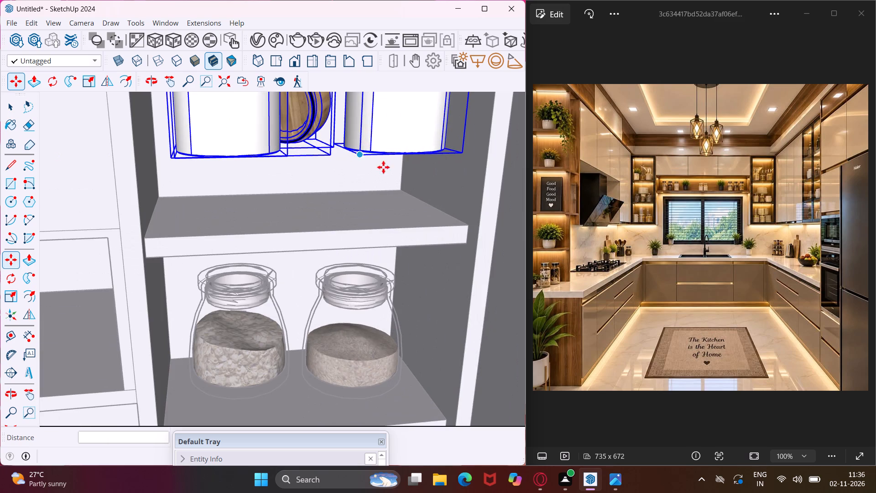
{"action": "left_click", "coordinate": [477, 152]}
{"action": "left_click", "coordinate": [466, 220]}
Scale the copied canister set right of the window to about 0.81 in height and 0.76 in depth.
{"action": "scroll", "coordinate": [461, 195], "scroll_direction": "down", "scroll_amount": 5}
{"action": "scroll", "coordinate": [371, 173], "scroll_direction": "down", "scroll_amount": 4}
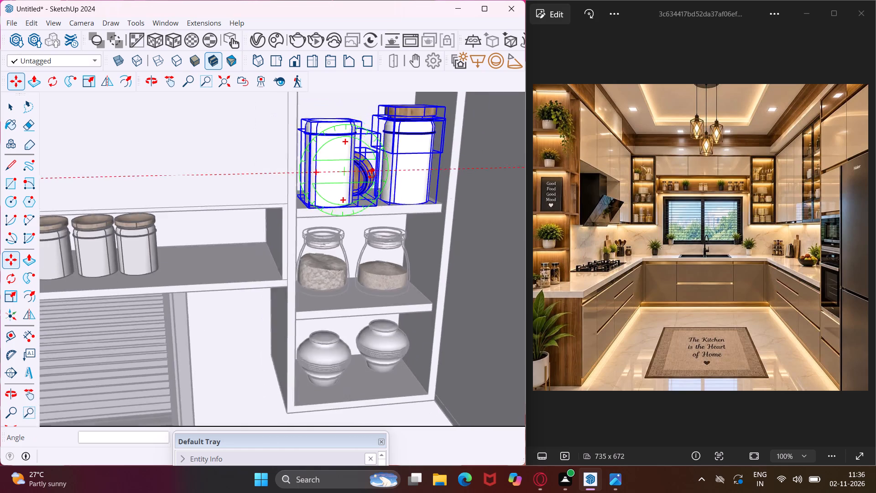
{"action": "scroll", "coordinate": [371, 173], "scroll_direction": "down", "scroll_amount": 6}
{"action": "scroll", "coordinate": [390, 131], "scroll_direction": "down", "scroll_amount": 10}
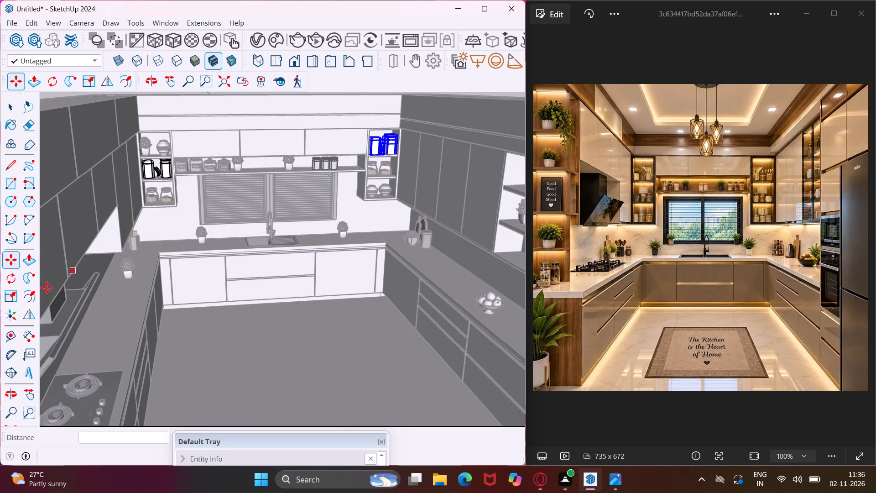
{"action": "left_click", "coordinate": [6, 297]}
{"action": "scroll", "coordinate": [399, 149], "scroll_direction": "up", "scroll_amount": 5}
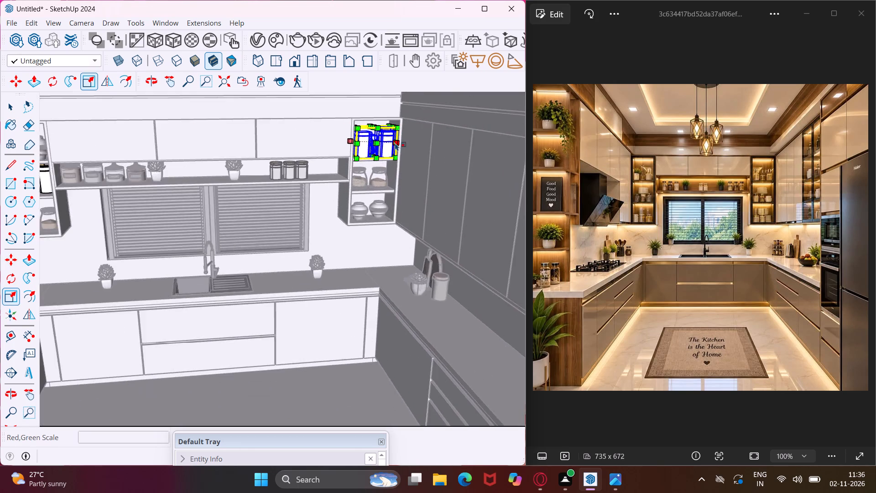
{"action": "scroll", "coordinate": [395, 143], "scroll_direction": "up", "scroll_amount": 7}
{"action": "scroll", "coordinate": [353, 107], "scroll_direction": "up", "scroll_amount": 2}
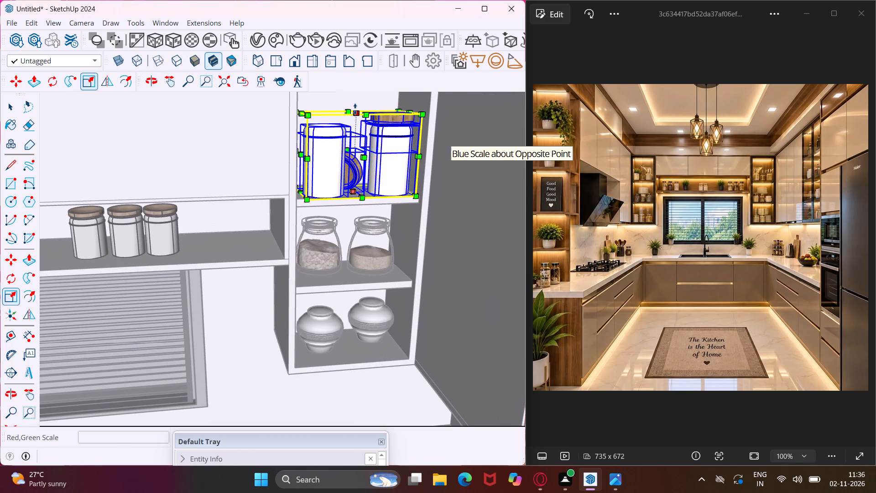
{"action": "left_click", "coordinate": [355, 109]}
{"action": "left_click", "coordinate": [356, 129]}
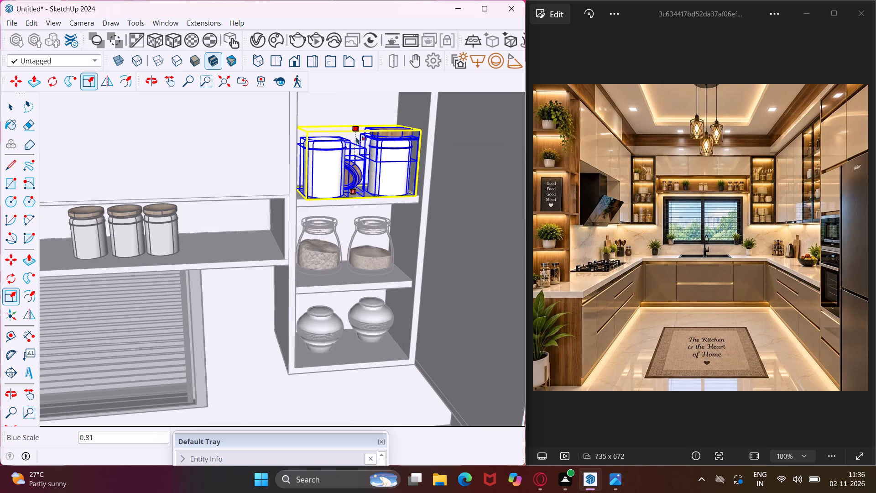
{"action": "left_click", "coordinate": [360, 166]}
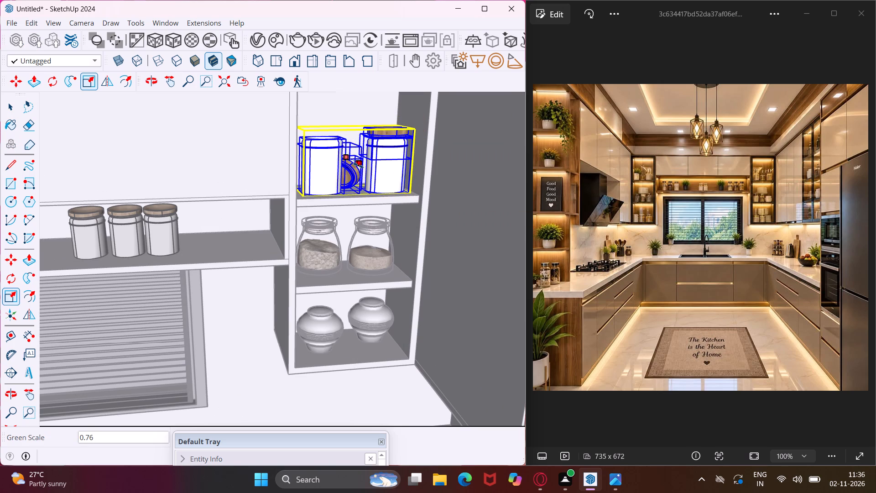
{"action": "left_click", "coordinate": [358, 165]}
Slightly reduce the width of the copied canister set right of the window, then clear the selection.
{"action": "middle_click_drag", "start_coordinate": [358, 165], "coordinate": [323, 176]}
{"action": "scroll", "coordinate": [323, 176], "scroll_direction": "up", "scroll_amount": 3}
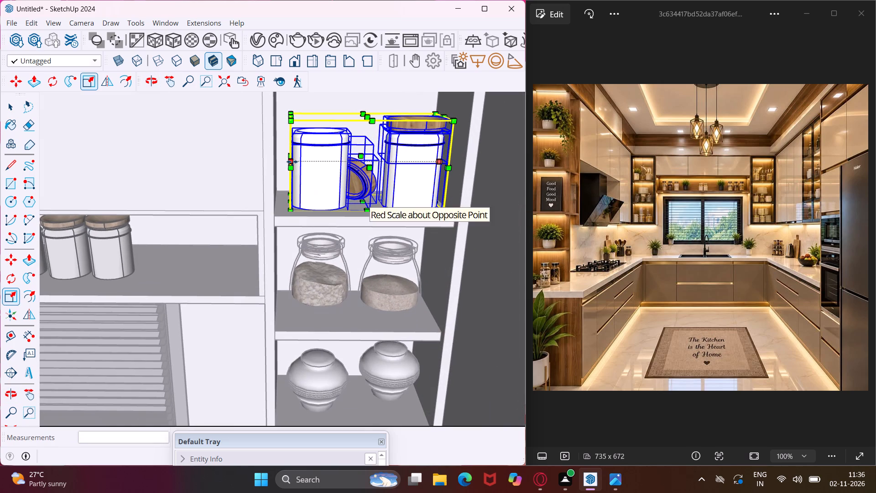
{"action": "left_click", "coordinate": [292, 162]}
{"action": "left_click", "coordinate": [297, 163]}
{"action": "scroll", "coordinate": [309, 161], "scroll_direction": "down", "scroll_amount": 6}
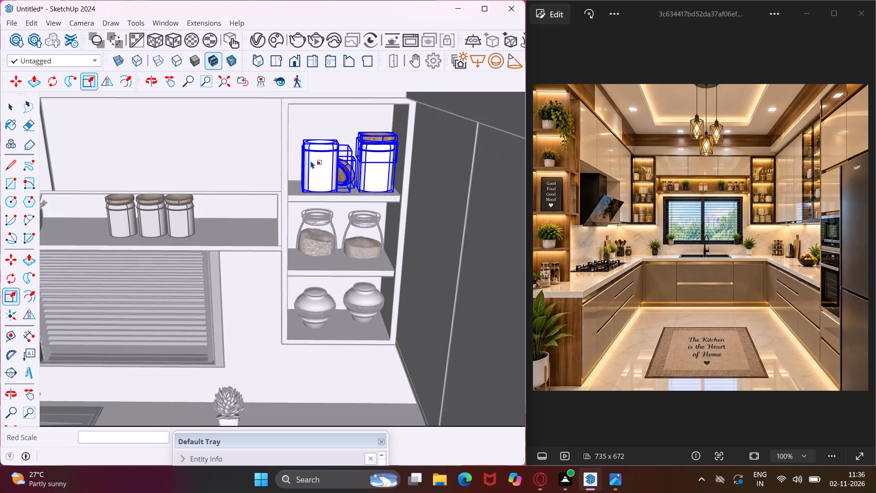
{"action": "scroll", "coordinate": [311, 161], "scroll_direction": "down", "scroll_amount": 10}
{"action": "middle_click_drag", "start_coordinate": [306, 189], "coordinate": [361, 178]}
{"action": "scroll", "coordinate": [353, 168], "scroll_direction": "down", "scroll_amount": 7}
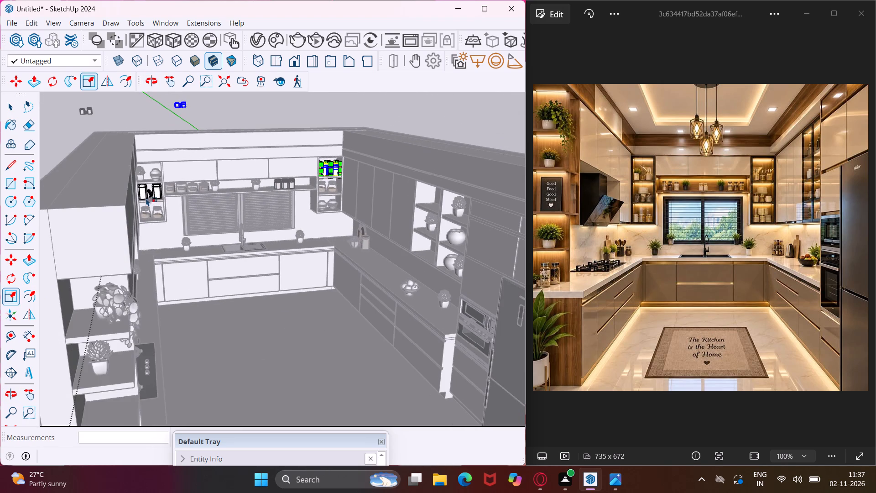
{"action": "key", "text": "Escape"}
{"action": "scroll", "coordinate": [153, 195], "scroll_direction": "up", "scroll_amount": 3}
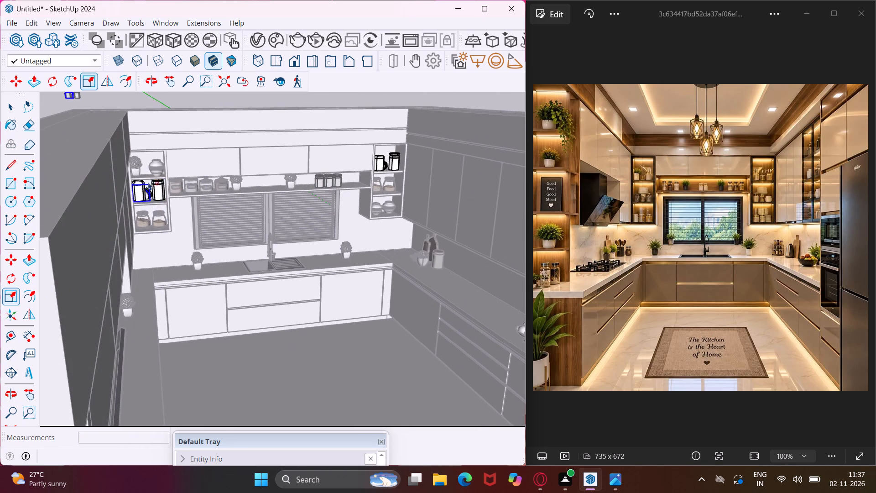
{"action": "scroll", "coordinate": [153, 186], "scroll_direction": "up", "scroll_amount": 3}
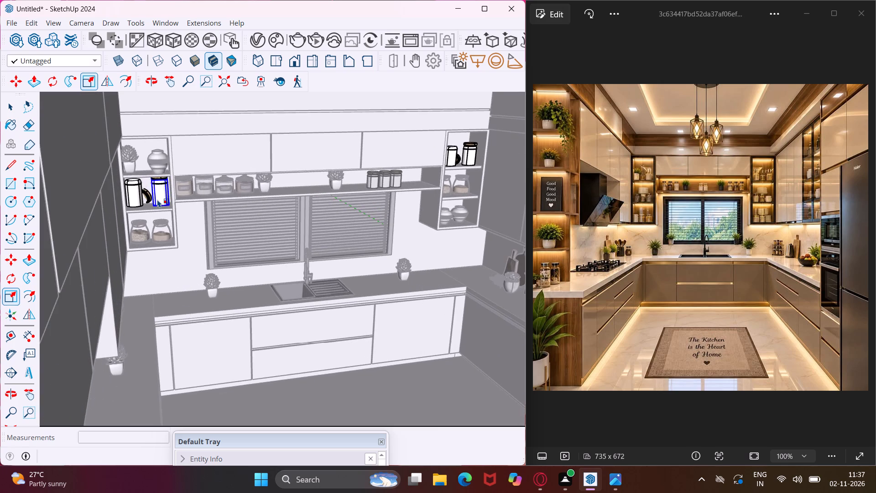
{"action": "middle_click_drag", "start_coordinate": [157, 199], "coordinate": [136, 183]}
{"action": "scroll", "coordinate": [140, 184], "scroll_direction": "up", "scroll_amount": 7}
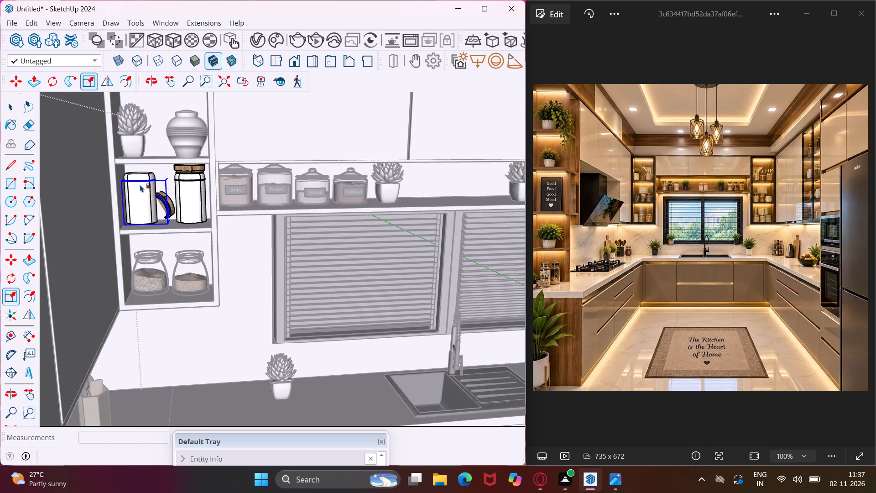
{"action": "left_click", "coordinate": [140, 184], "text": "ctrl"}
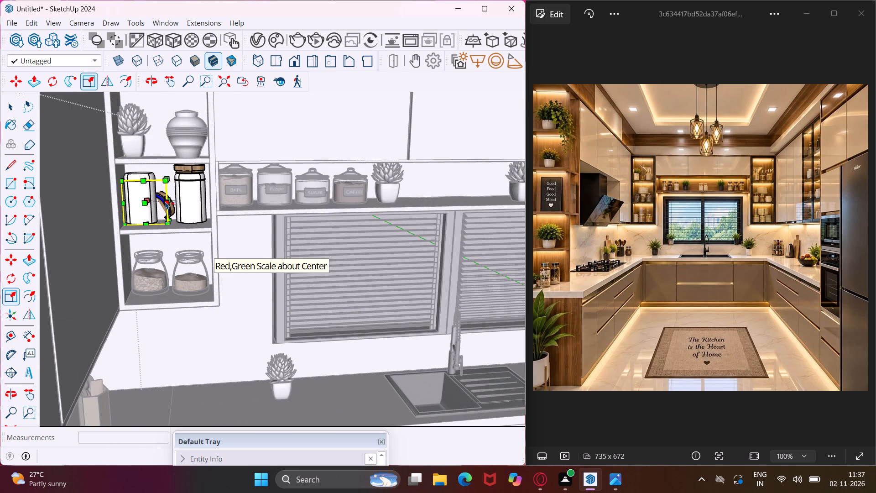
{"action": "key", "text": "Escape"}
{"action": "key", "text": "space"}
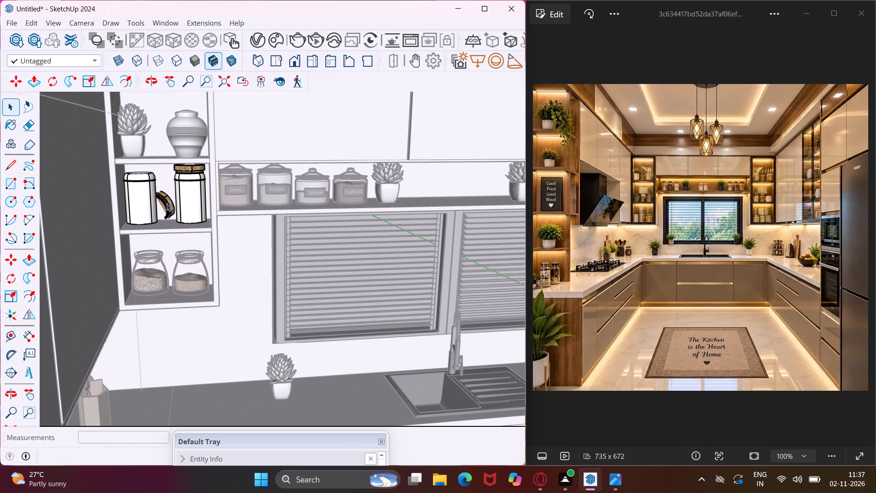
Select the open canister's ring, the loose lid and the end canister's body in the middle compartment left of the window.
{"action": "left_click", "coordinate": [167, 203]}
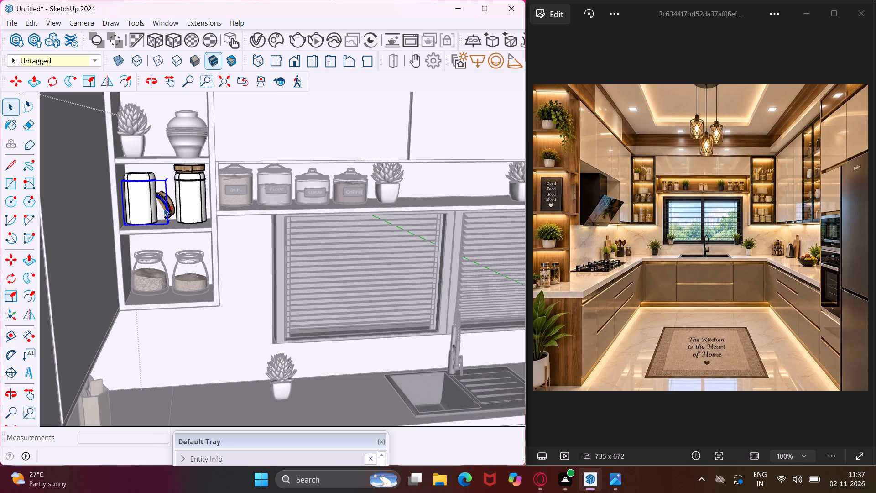
{"action": "left_click", "coordinate": [186, 208], "text": "ctrl"}
{"action": "scroll", "coordinate": [165, 206], "scroll_direction": "up", "scroll_amount": 7, "text": "ctrl"}
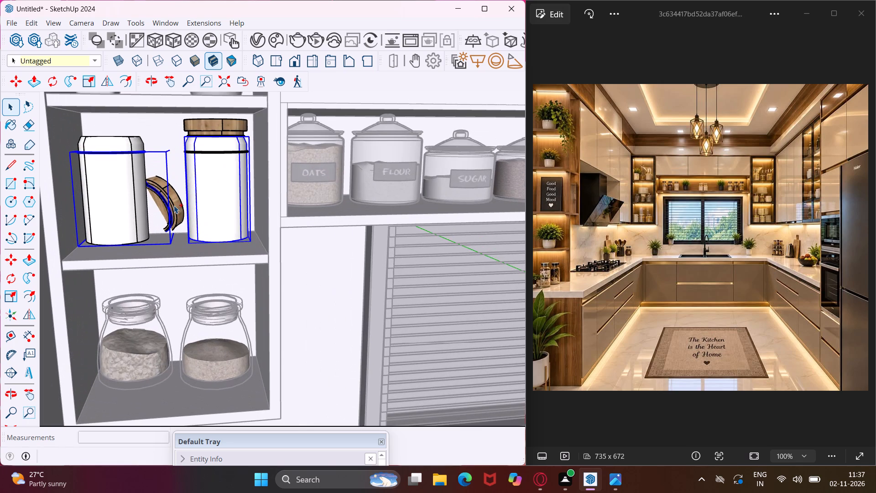
{"action": "left_click", "coordinate": [174, 205], "text": "ctrl"}
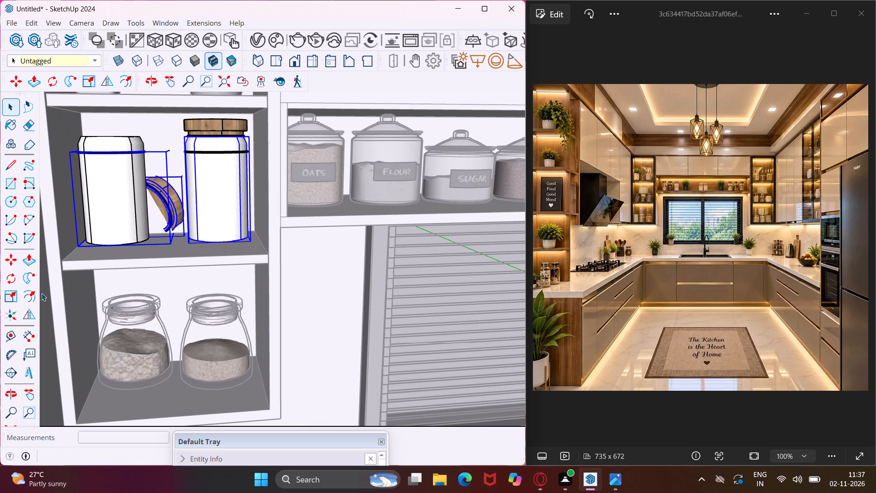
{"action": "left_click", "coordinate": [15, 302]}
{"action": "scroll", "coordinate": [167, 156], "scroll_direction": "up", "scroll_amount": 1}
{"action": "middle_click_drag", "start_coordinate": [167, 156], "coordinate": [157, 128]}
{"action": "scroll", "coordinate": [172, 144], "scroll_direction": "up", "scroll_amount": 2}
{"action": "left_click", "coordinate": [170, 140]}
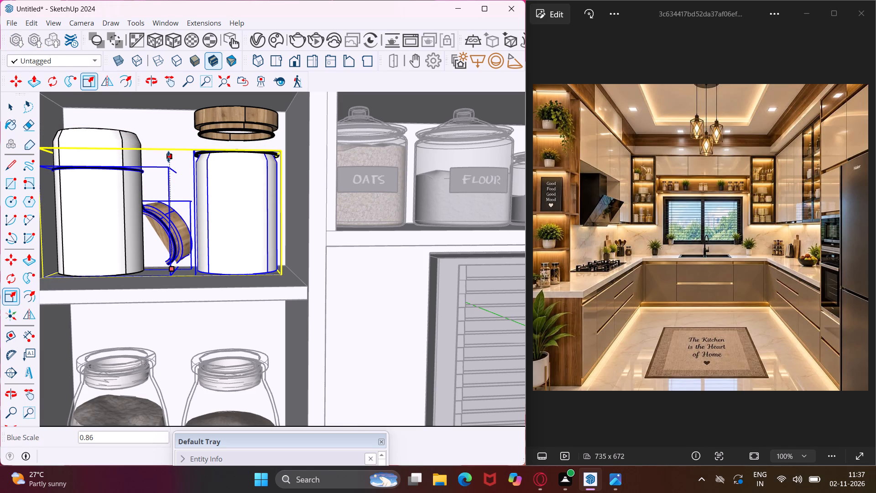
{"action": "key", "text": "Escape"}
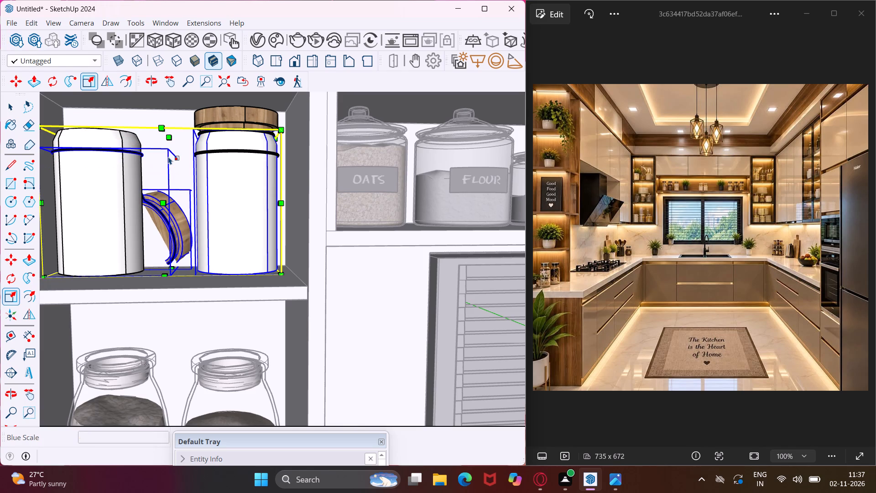
Add the open canister's body and the end canister's wooden lid to the selection, and scale the whole set's height to about 0.88.
{"action": "key", "text": "space"}
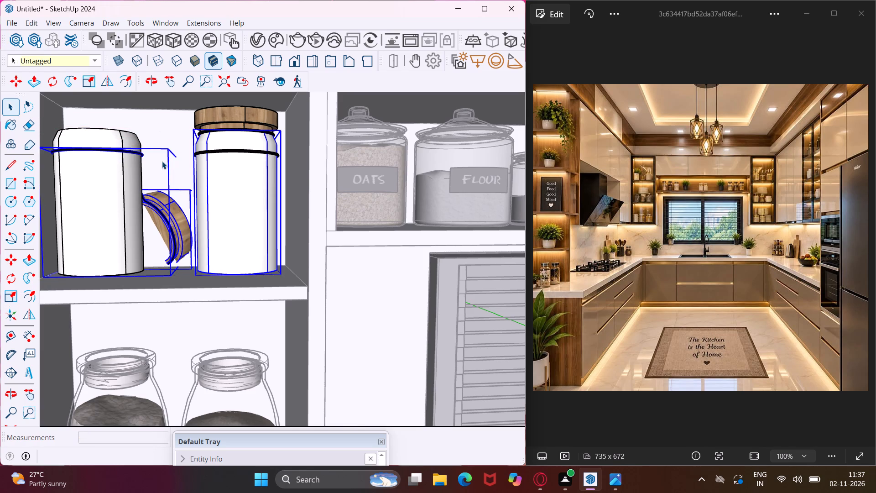
{"action": "left_click", "coordinate": [122, 143], "text": "ctrl"}
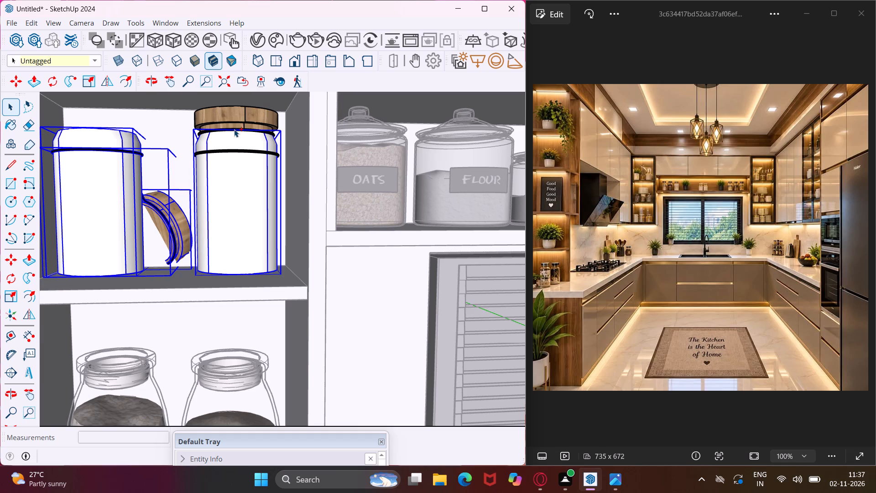
{"action": "left_click", "coordinate": [237, 116], "text": "ctrl"}
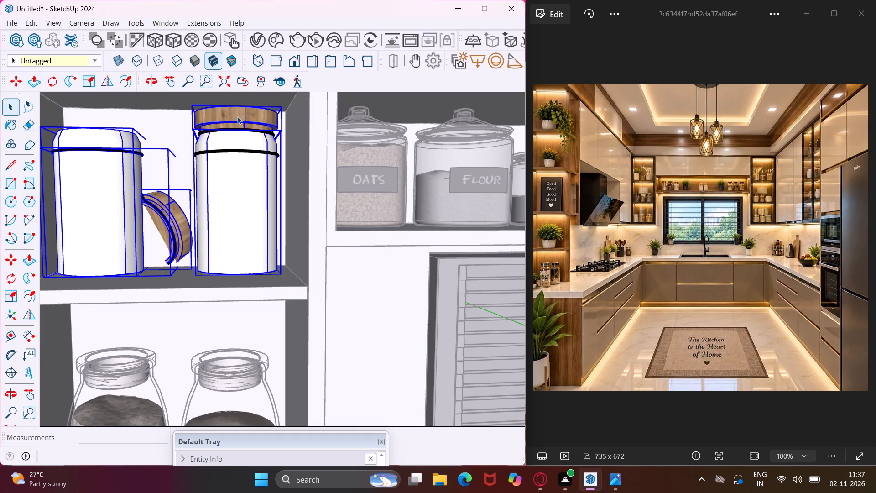
{"action": "left_click", "coordinate": [10, 296]}
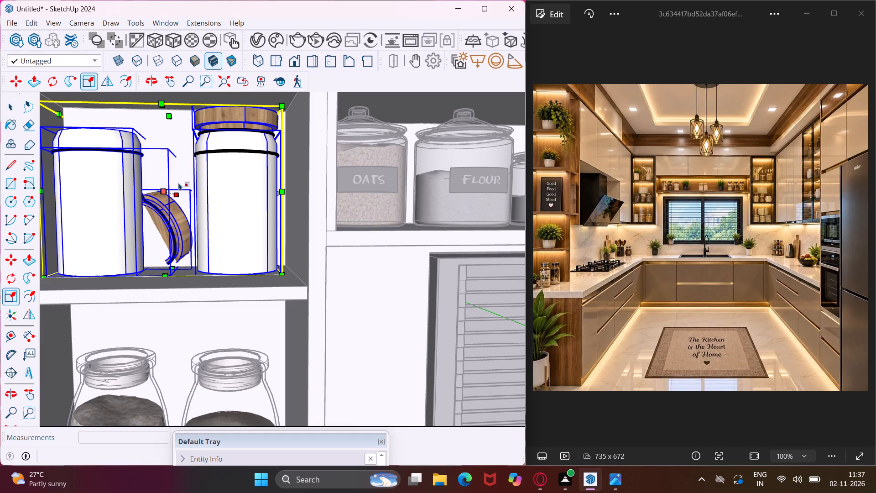
{"action": "left_click", "coordinate": [172, 116]}
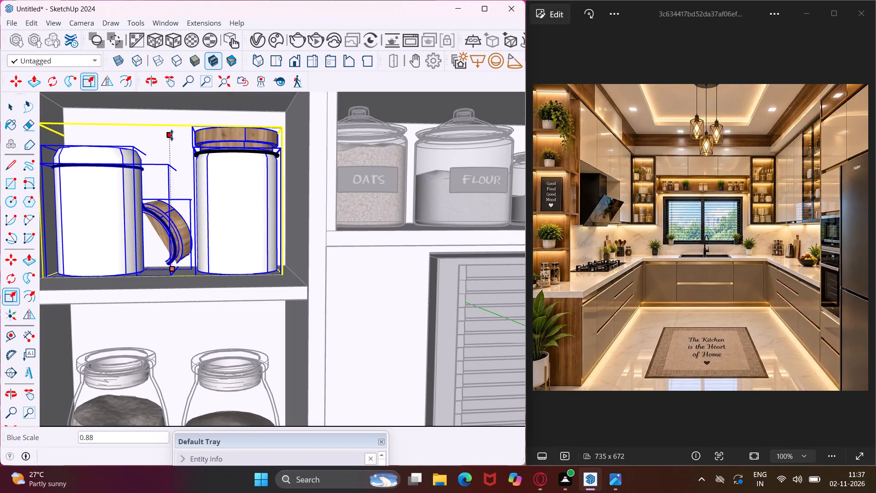
{"action": "left_click", "coordinate": [172, 135]}
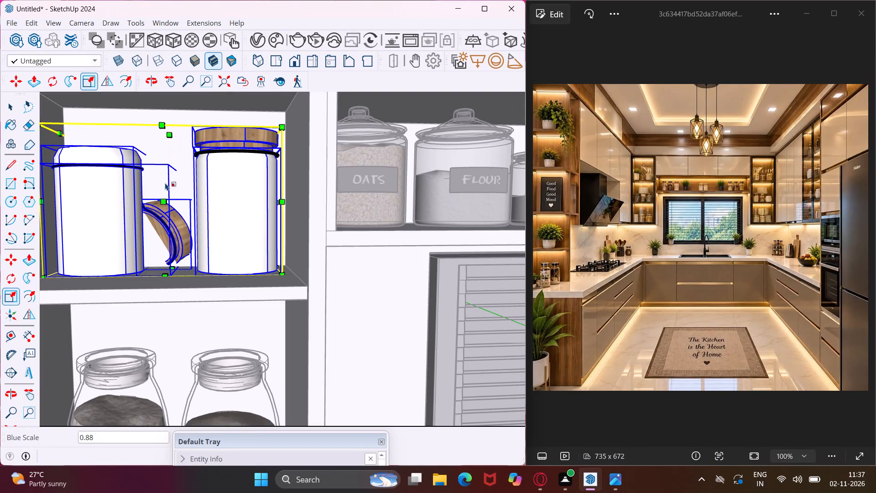
{"action": "scroll", "coordinate": [165, 187], "scroll_direction": "down", "scroll_amount": 8}
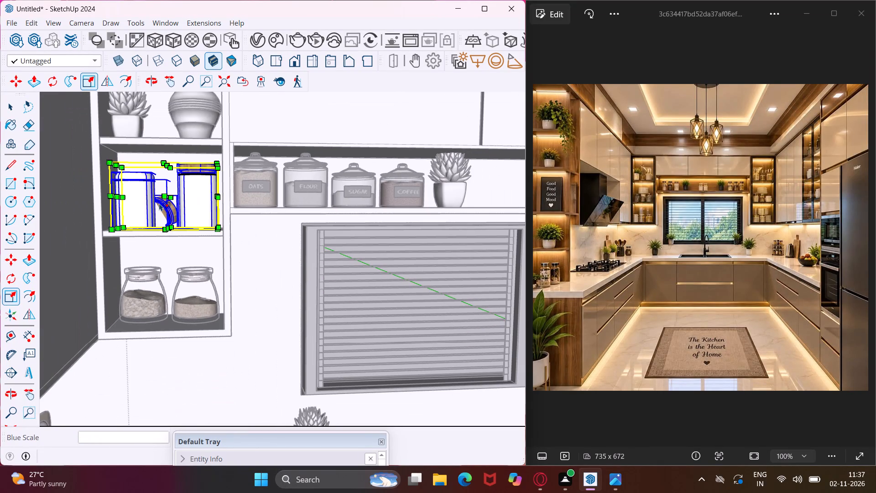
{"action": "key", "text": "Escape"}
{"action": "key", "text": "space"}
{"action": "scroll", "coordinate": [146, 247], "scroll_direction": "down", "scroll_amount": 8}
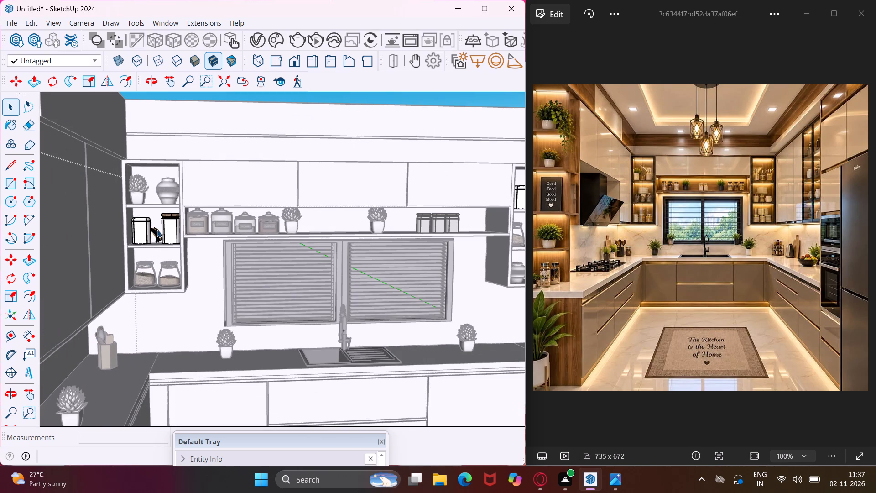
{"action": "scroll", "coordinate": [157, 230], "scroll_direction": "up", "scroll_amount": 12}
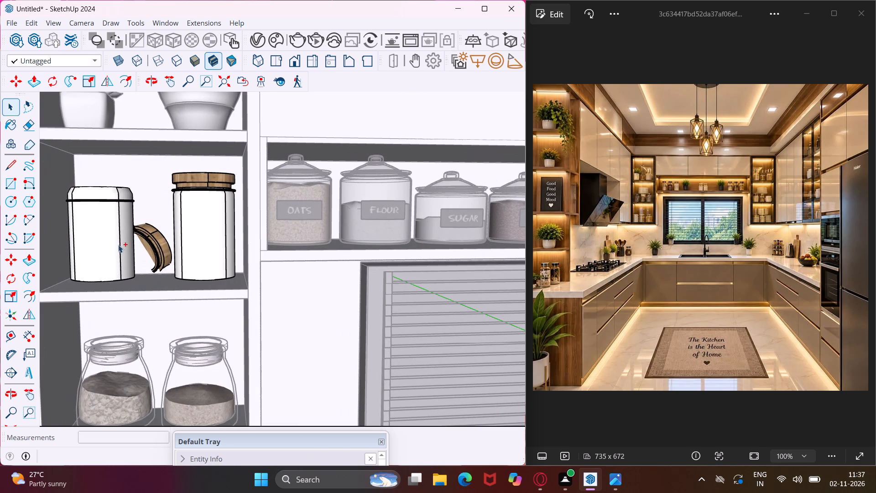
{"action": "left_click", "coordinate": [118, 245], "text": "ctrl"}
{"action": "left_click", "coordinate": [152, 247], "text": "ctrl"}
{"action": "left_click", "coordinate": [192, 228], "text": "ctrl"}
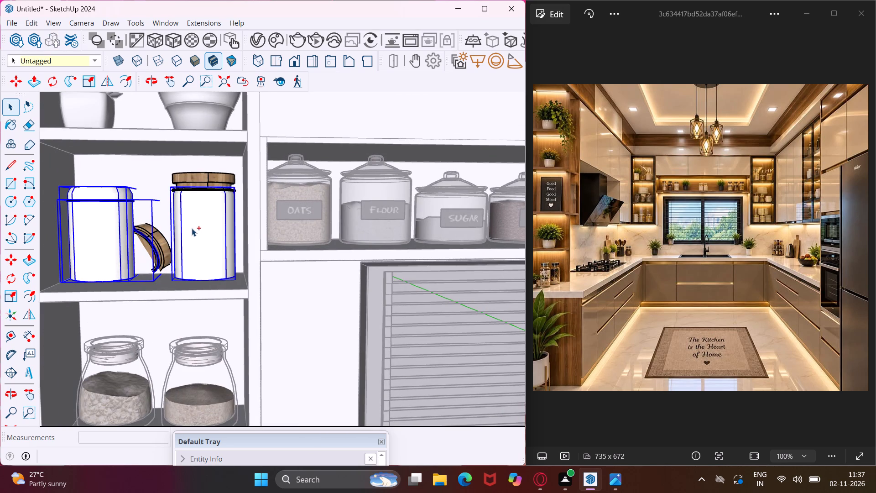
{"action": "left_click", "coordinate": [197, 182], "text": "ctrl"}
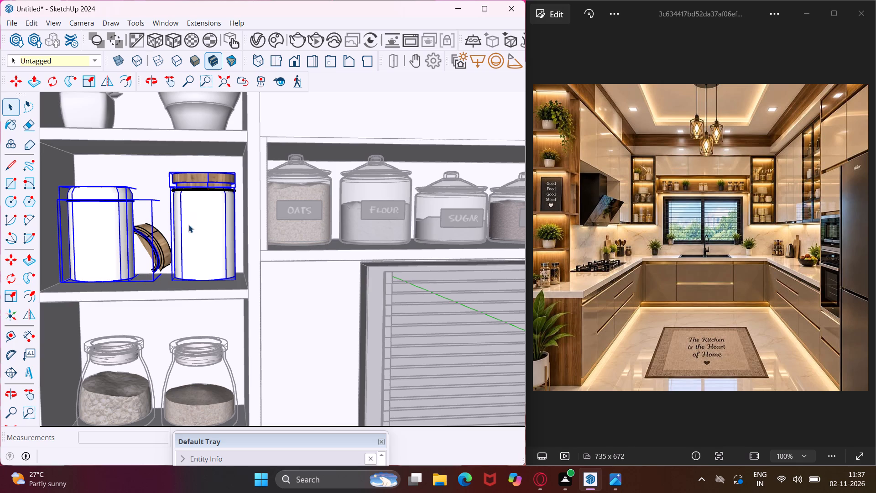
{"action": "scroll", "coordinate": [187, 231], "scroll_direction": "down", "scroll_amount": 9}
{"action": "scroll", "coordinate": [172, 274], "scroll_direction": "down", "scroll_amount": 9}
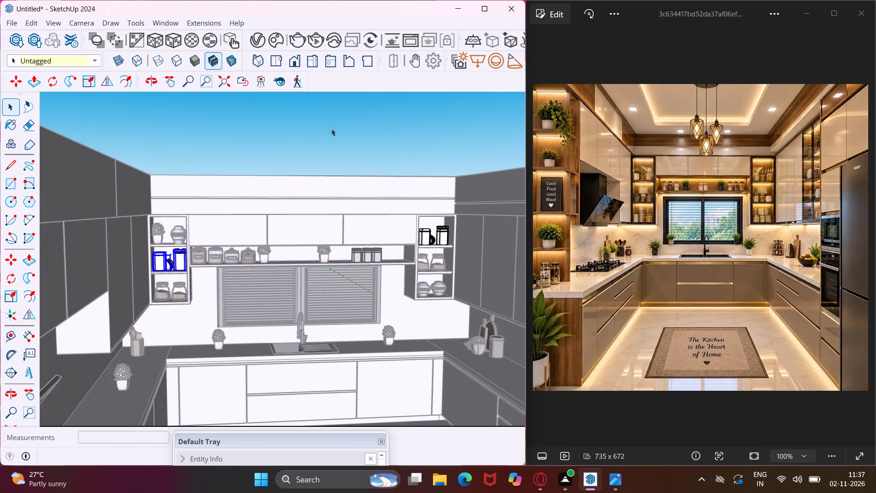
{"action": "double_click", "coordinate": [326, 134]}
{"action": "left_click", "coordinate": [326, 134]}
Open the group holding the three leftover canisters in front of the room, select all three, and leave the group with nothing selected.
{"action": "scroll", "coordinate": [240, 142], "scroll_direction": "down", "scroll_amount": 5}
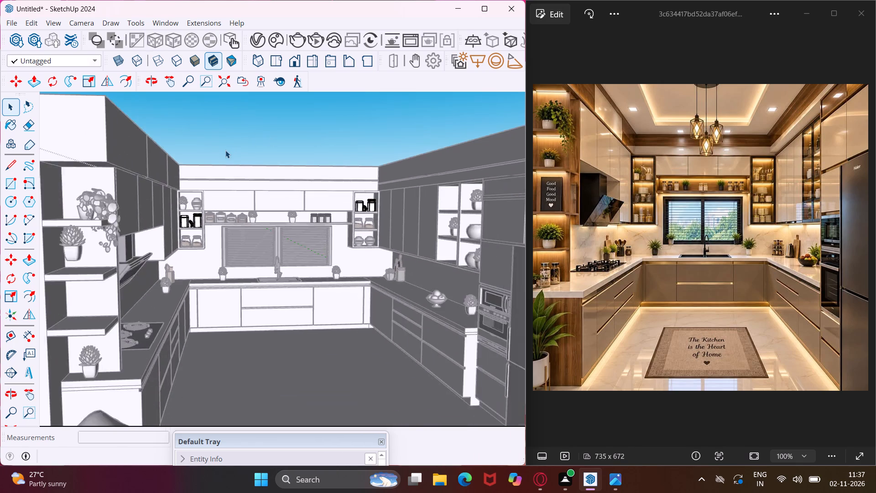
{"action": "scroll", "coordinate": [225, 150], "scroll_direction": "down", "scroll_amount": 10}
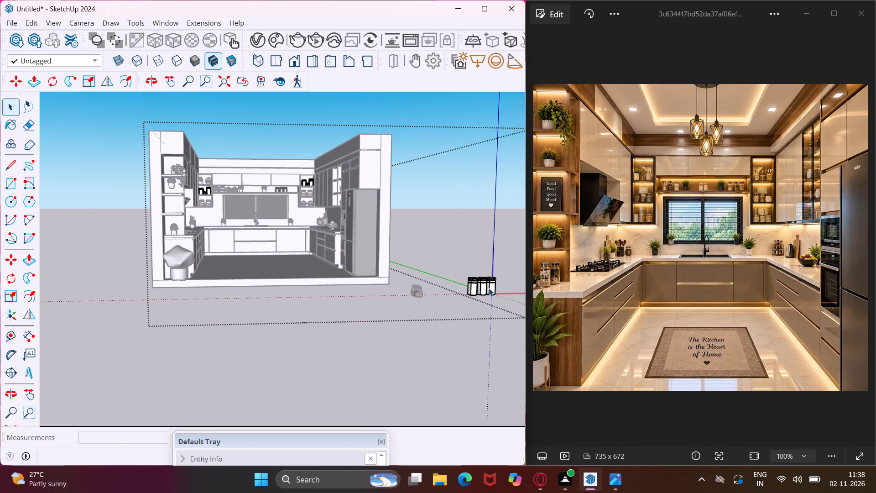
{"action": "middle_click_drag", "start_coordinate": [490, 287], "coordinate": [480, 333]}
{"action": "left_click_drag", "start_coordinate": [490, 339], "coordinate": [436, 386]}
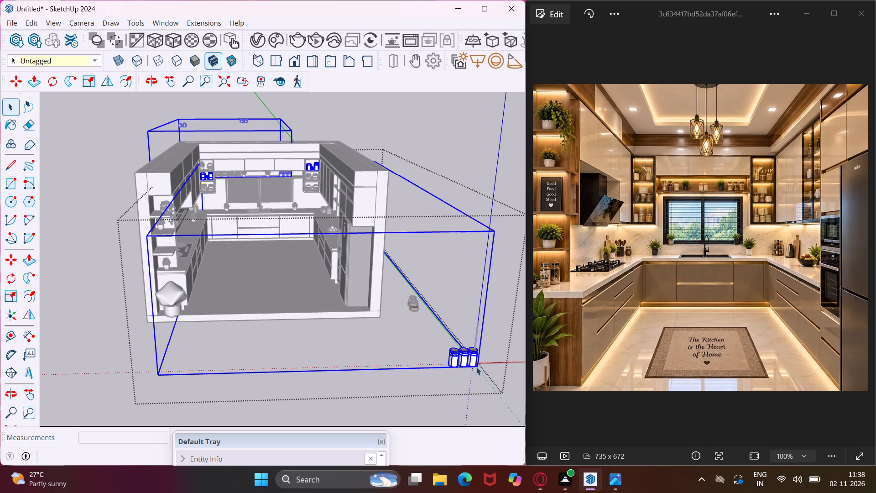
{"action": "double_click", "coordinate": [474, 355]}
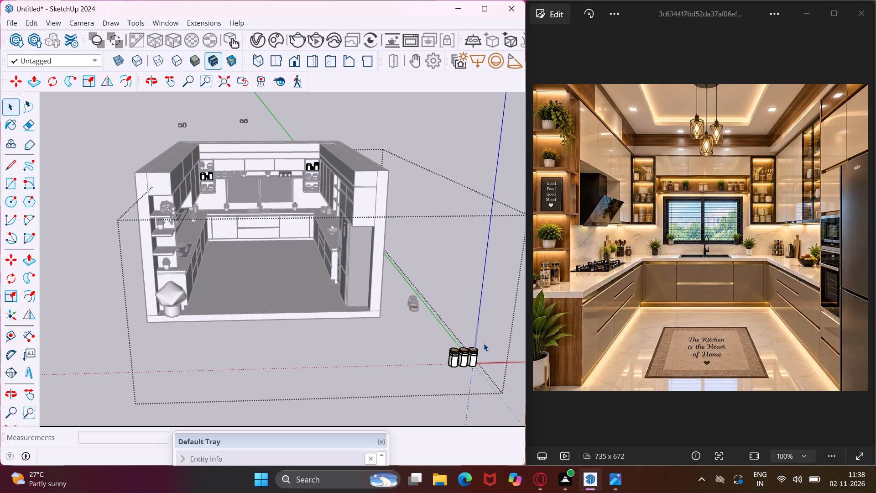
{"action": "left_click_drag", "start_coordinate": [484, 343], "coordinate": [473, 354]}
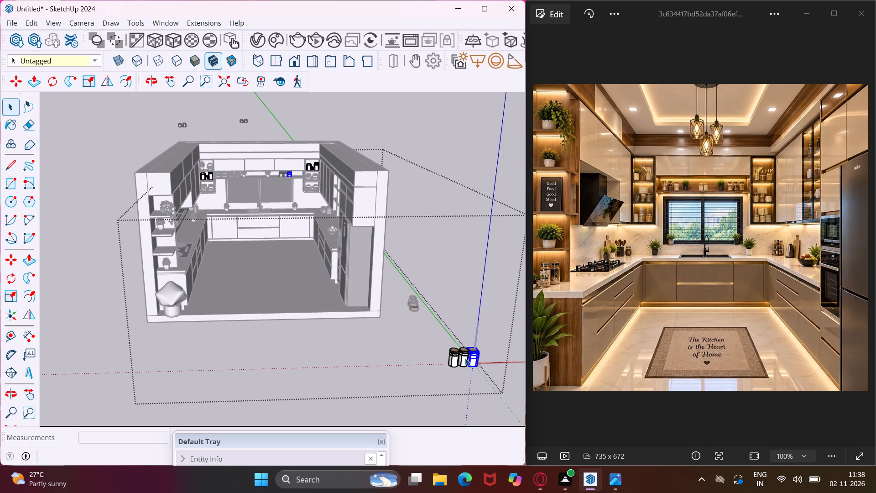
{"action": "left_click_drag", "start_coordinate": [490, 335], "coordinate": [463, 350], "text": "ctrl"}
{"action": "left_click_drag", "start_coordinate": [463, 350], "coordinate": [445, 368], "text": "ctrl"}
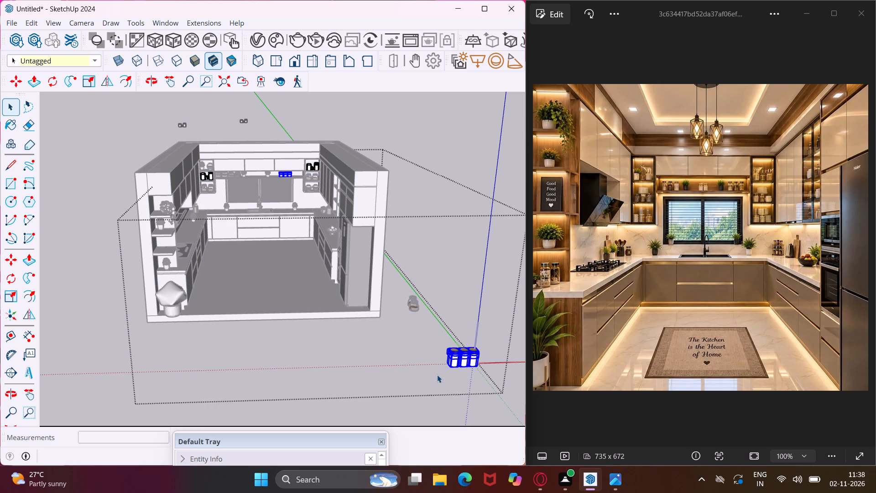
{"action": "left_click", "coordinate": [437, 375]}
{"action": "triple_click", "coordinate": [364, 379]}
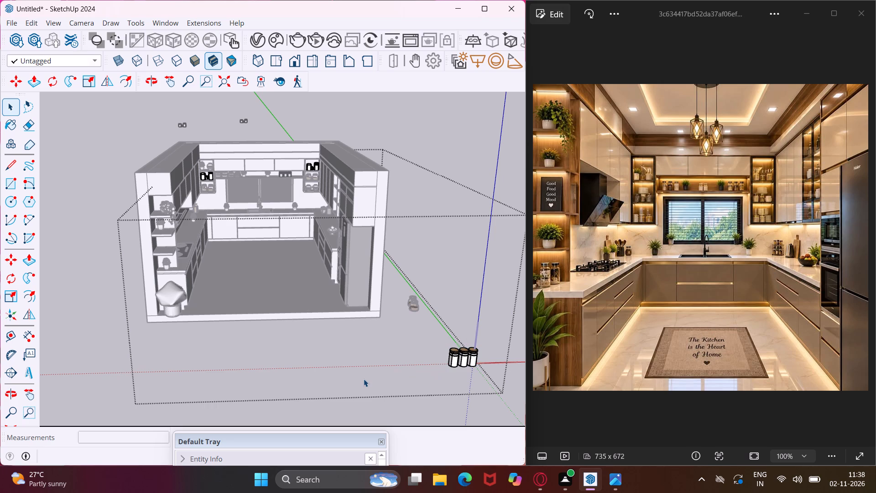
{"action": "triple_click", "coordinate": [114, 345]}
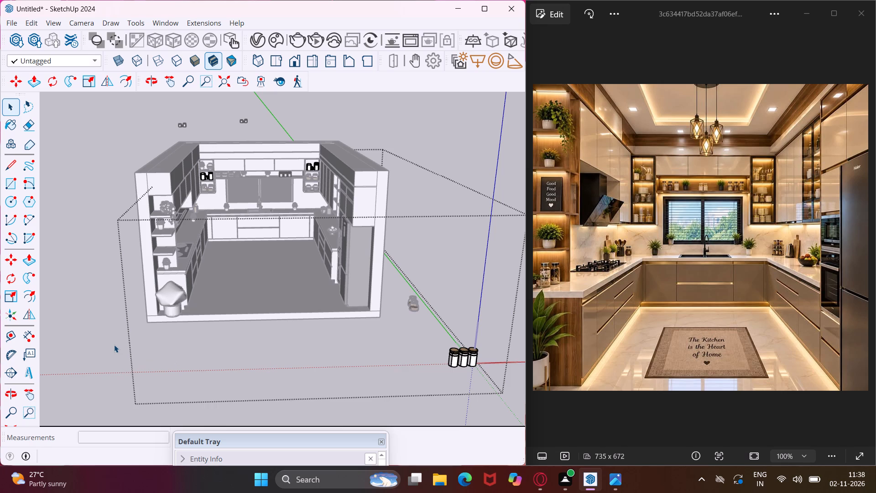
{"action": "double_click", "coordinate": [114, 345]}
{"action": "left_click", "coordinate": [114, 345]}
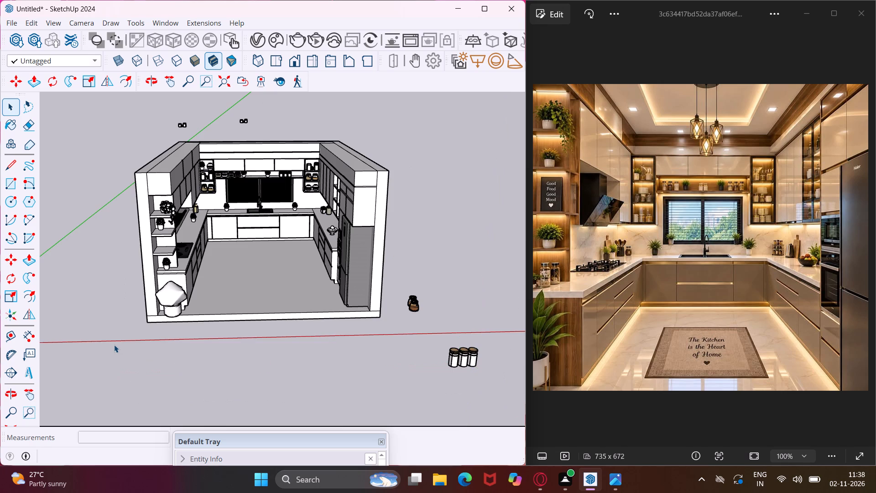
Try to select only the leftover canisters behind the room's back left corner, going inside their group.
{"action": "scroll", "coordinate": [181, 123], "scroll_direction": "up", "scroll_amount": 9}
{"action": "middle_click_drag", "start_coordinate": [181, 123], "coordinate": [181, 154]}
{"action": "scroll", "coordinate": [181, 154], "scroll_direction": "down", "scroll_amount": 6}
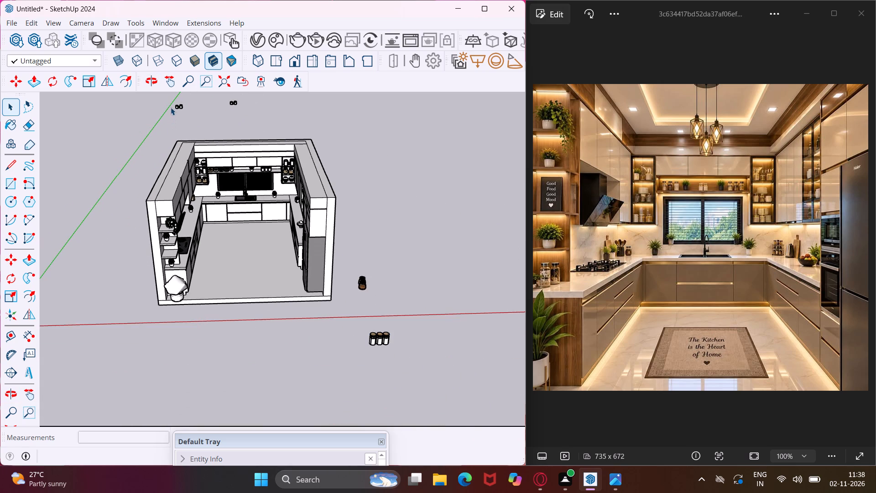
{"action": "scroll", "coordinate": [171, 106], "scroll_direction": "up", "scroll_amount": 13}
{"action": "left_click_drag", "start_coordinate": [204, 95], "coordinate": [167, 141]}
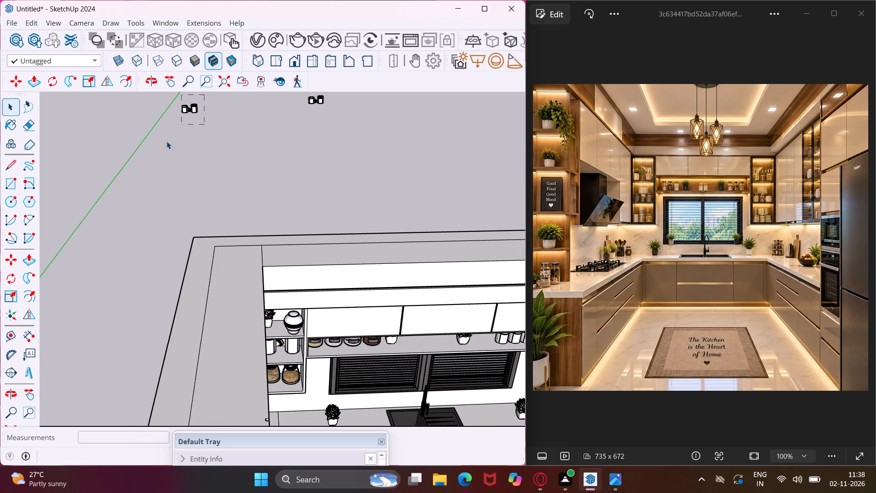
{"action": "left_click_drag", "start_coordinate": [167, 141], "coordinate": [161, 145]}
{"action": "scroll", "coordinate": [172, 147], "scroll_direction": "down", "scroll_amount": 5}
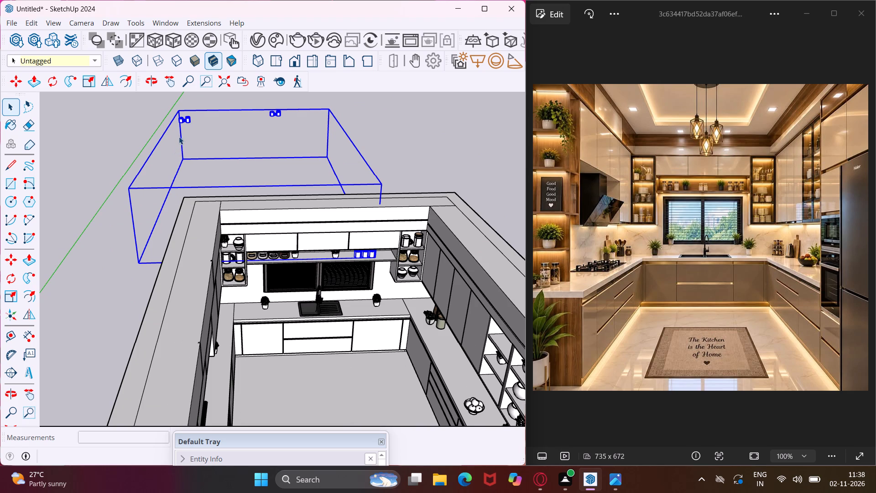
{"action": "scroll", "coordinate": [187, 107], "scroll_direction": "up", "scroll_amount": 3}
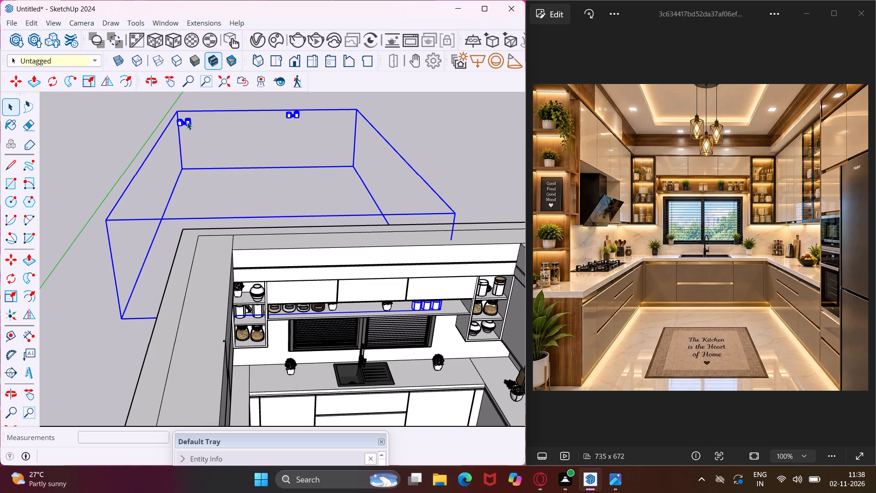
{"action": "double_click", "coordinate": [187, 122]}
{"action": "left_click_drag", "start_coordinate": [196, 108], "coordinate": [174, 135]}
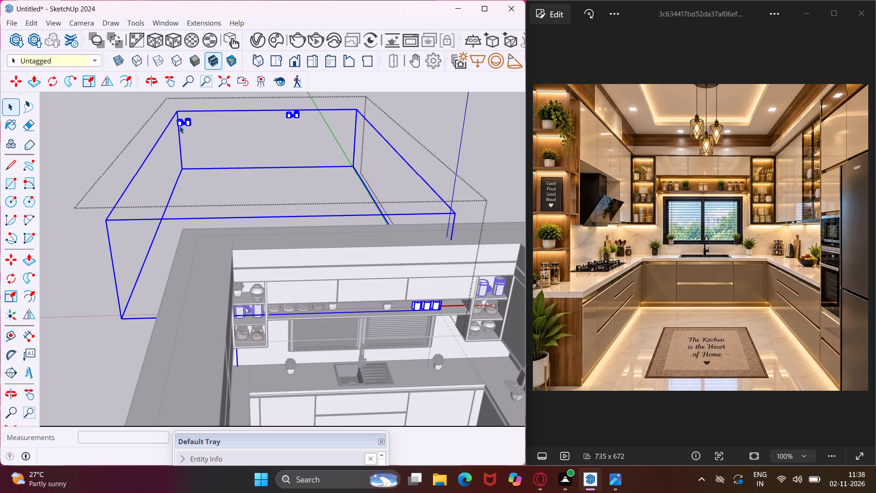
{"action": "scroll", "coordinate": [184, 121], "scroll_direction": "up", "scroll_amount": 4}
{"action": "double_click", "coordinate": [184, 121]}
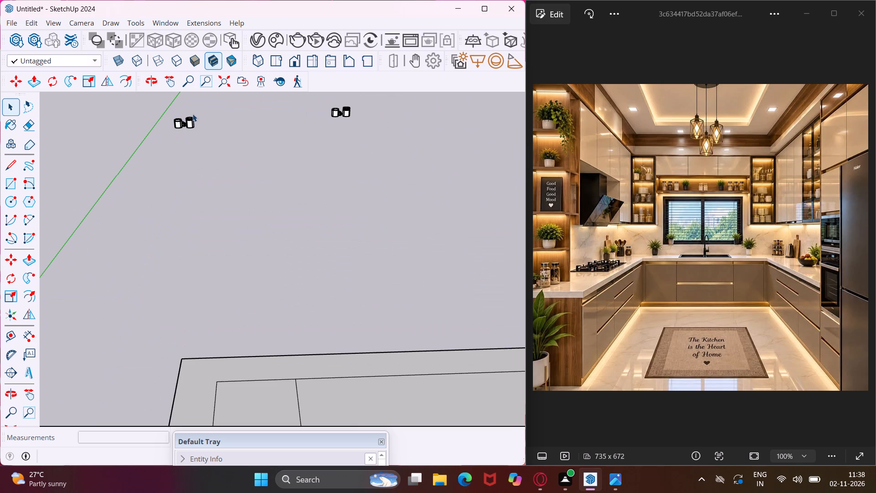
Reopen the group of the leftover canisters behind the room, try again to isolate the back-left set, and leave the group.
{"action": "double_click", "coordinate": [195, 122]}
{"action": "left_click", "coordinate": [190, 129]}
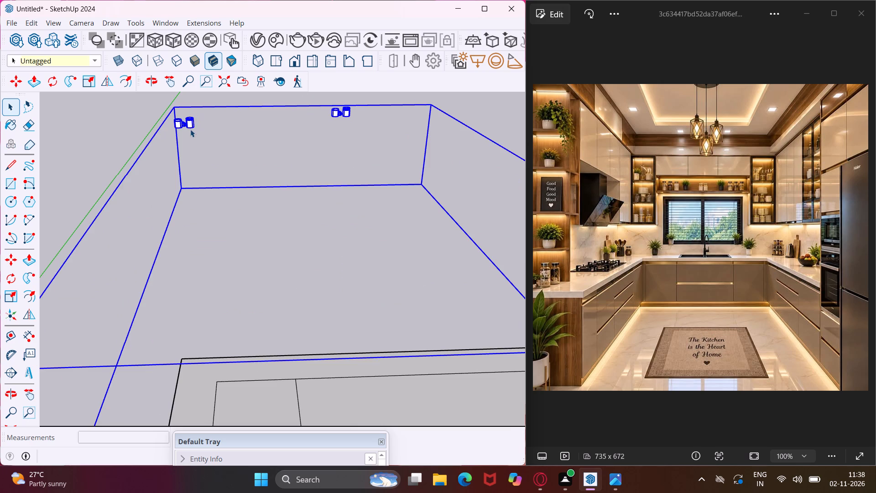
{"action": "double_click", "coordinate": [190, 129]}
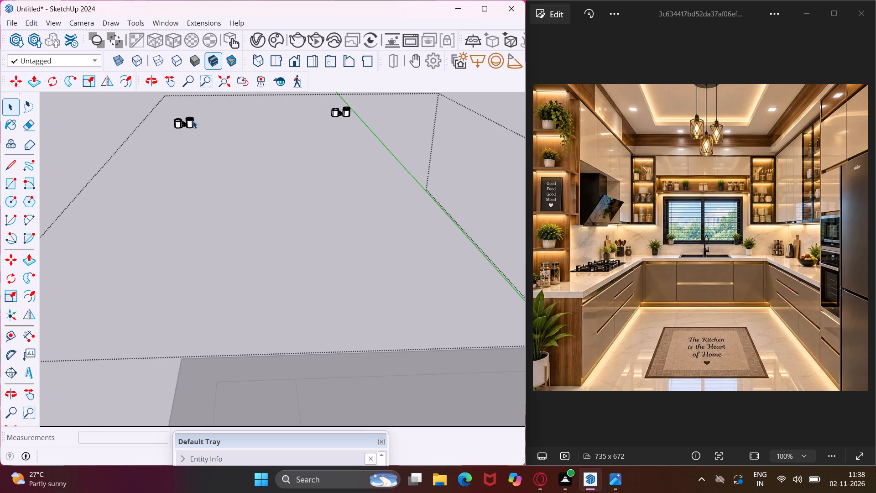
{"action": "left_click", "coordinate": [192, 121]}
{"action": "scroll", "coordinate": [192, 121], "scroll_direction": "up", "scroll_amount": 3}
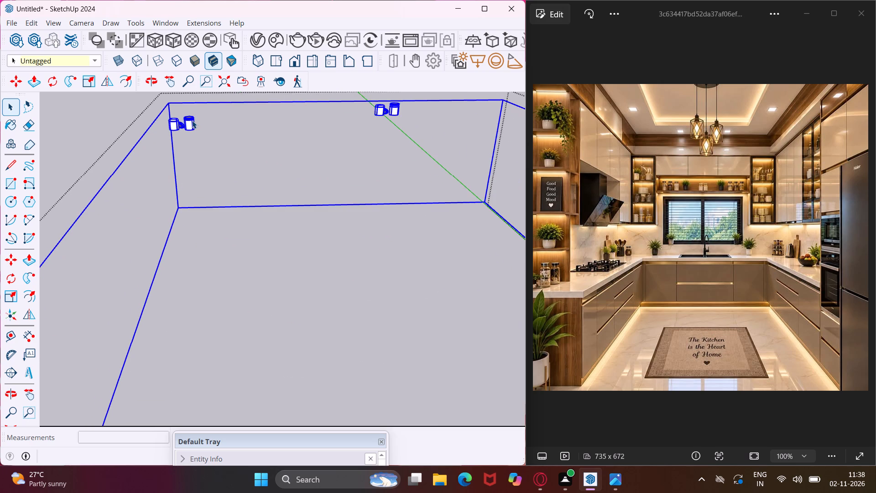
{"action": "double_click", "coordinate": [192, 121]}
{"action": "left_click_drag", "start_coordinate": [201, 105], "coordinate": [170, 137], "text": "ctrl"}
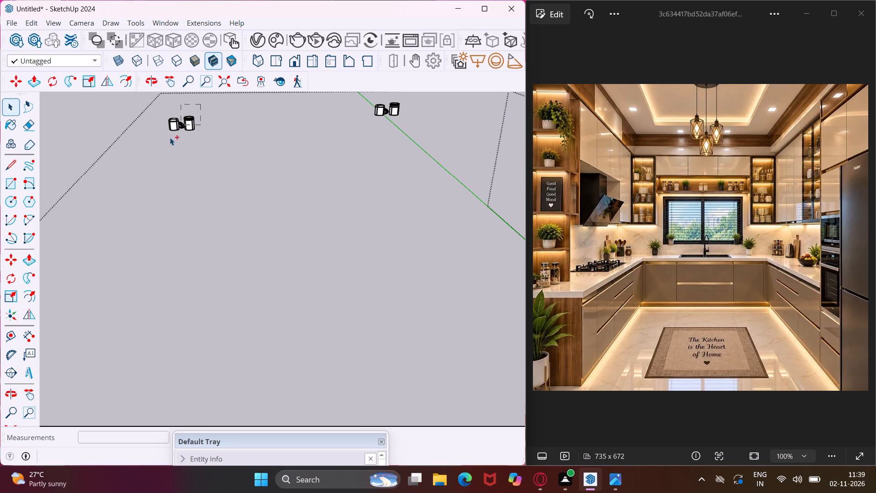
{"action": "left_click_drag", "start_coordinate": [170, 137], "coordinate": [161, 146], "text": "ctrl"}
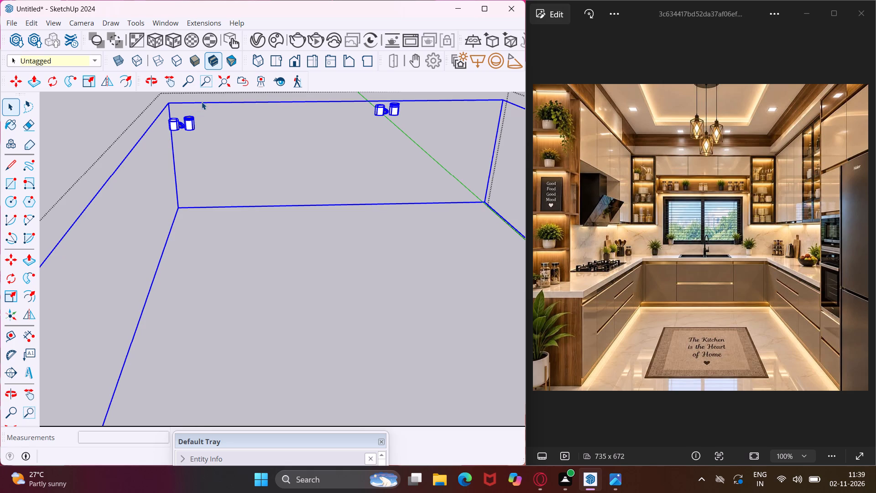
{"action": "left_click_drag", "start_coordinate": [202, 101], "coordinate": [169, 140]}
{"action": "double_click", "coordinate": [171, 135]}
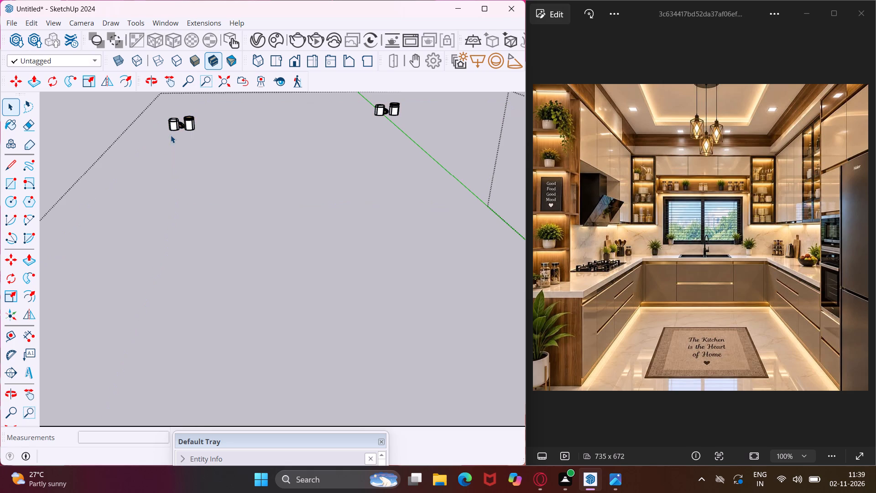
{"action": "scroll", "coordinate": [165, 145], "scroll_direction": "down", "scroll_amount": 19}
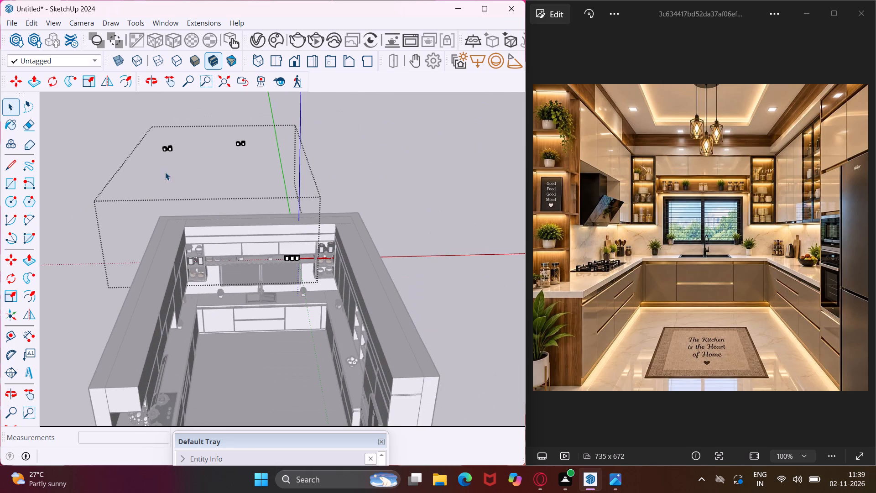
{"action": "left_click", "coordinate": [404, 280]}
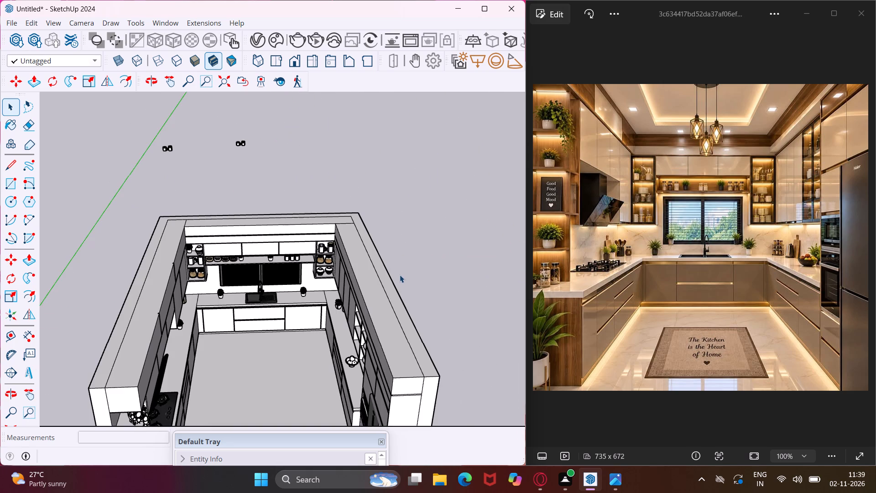
Open the group of the leftover filled jars standing outside the room's front right corner, select just those jars, and delete them.
{"action": "middle_click_drag", "start_coordinate": [400, 275], "coordinate": [408, 193]}
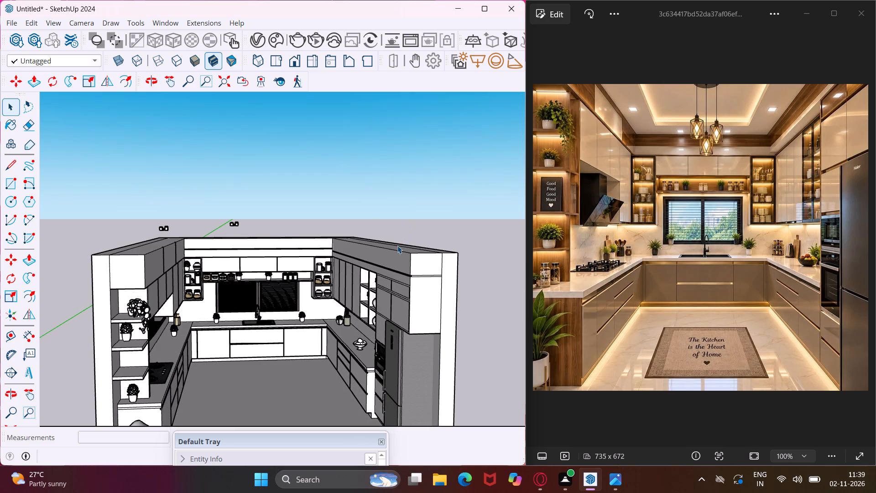
{"action": "scroll", "coordinate": [397, 246], "scroll_direction": "down", "scroll_amount": 3}
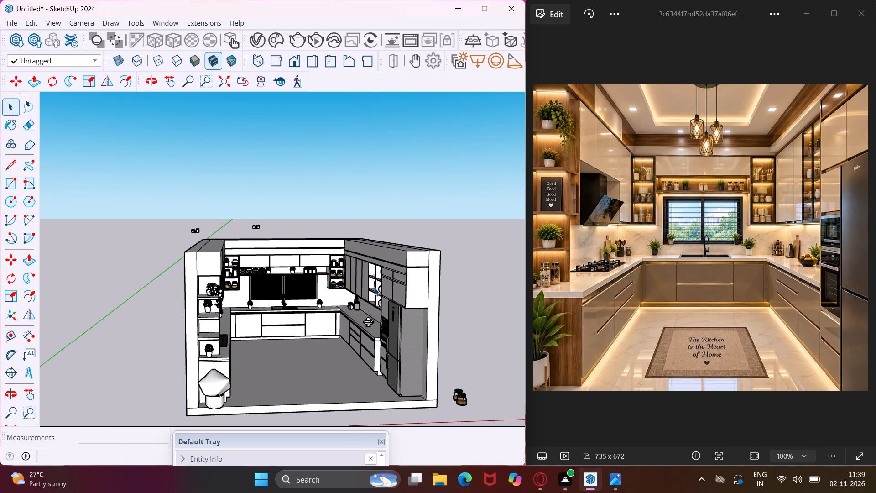
{"action": "scroll", "coordinate": [285, 323], "scroll_direction": "down", "scroll_amount": 2}
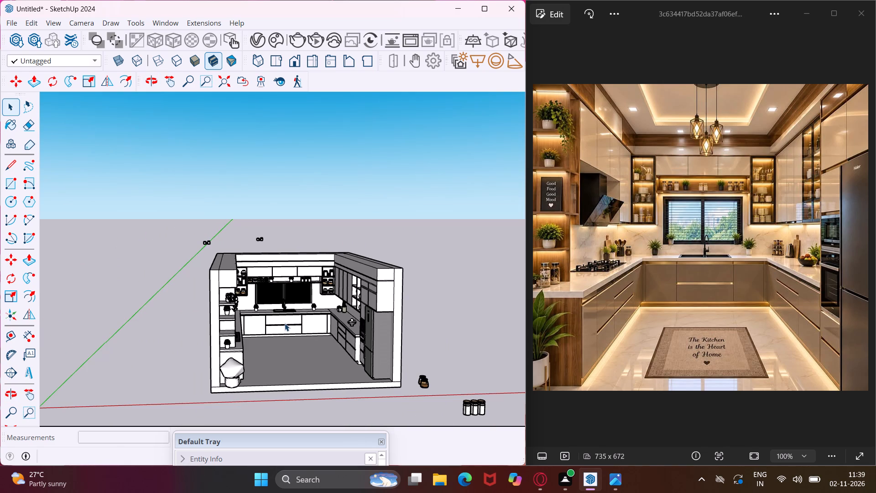
{"action": "left_click_drag", "start_coordinate": [448, 360], "coordinate": [418, 399]}
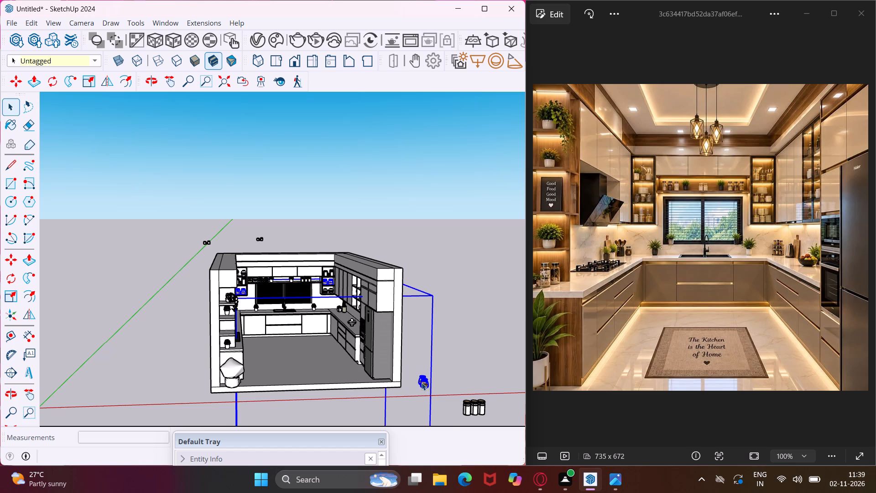
{"action": "triple_click", "coordinate": [422, 383]}
{"action": "left_click_drag", "start_coordinate": [433, 367], "coordinate": [417, 390]}
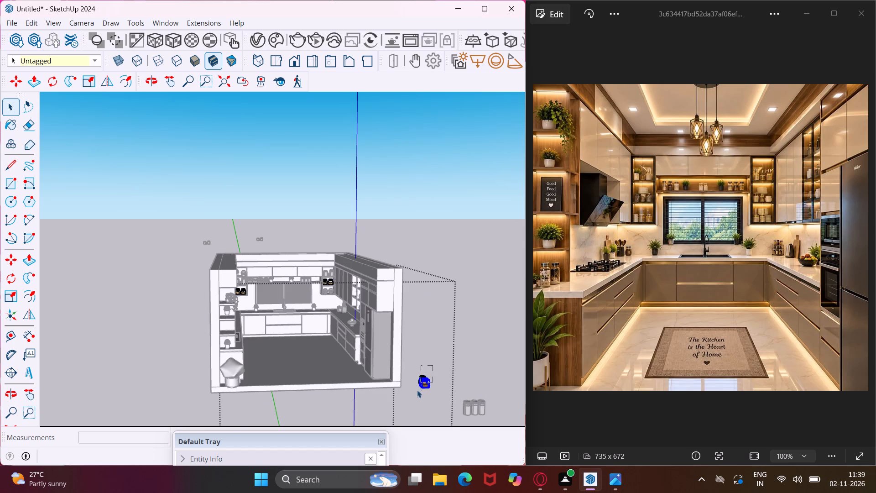
{"action": "left_click_drag", "start_coordinate": [417, 390], "coordinate": [417, 391]}
{"action": "key", "text": "Delete"}
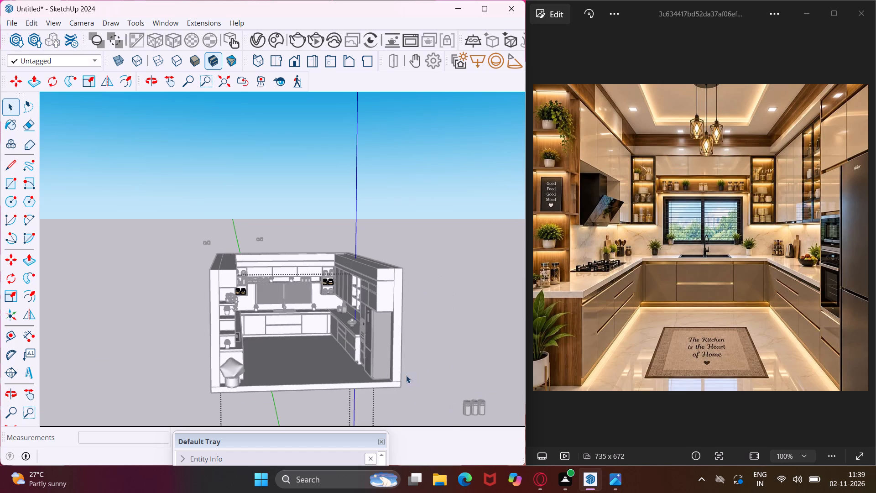
Go inside the group of three leftover canisters in front of the room and delete them with their matching set on the shelf above the window.
{"action": "scroll", "coordinate": [313, 363], "scroll_direction": "down", "scroll_amount": 3}
{"action": "scroll", "coordinate": [418, 390], "scroll_direction": "up", "scroll_amount": 6}
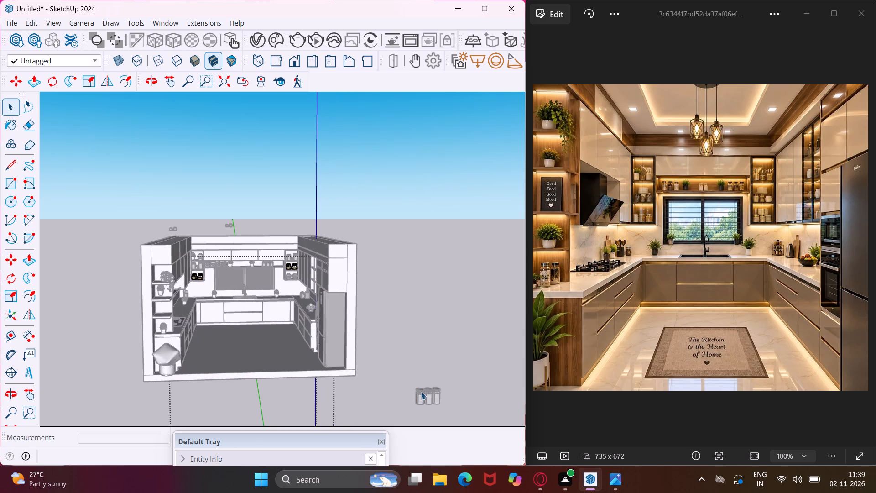
{"action": "double_click", "coordinate": [421, 392]}
{"action": "left_click_drag", "start_coordinate": [458, 376], "coordinate": [446, 383]}
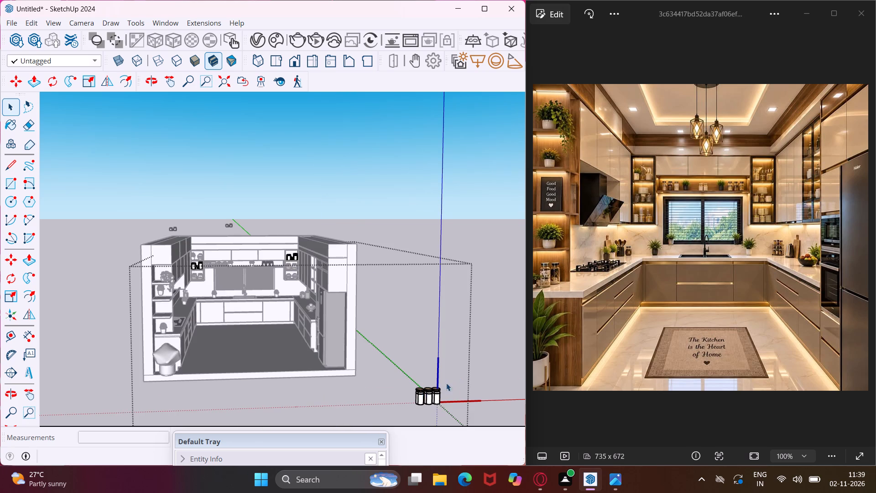
{"action": "left_click_drag", "start_coordinate": [446, 383], "coordinate": [406, 413]}
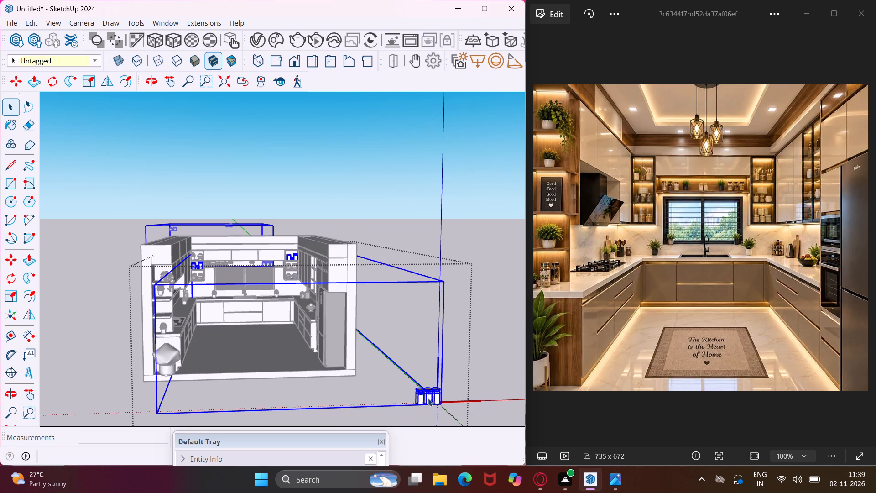
{"action": "double_click", "coordinate": [428, 398]}
{"action": "left_click", "coordinate": [428, 398]}
{"action": "left_click", "coordinate": [438, 392]}
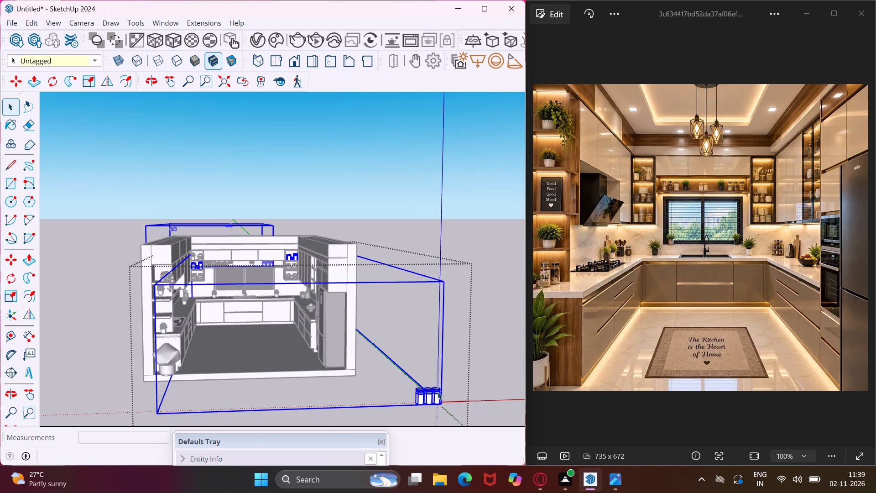
{"action": "double_click", "coordinate": [438, 392]}
{"action": "left_click", "coordinate": [442, 391]}
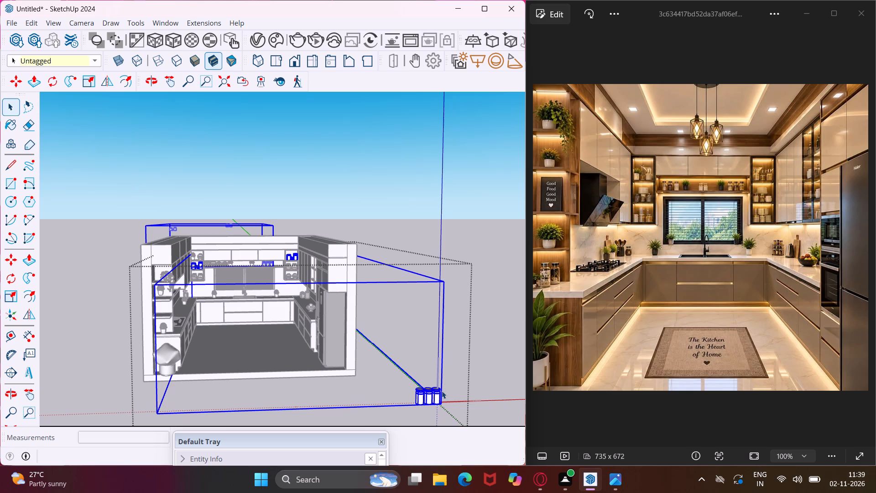
{"action": "left_click", "coordinate": [442, 391]}
{"action": "double_click", "coordinate": [437, 394]}
{"action": "left_click_drag", "start_coordinate": [449, 378], "coordinate": [410, 412]}
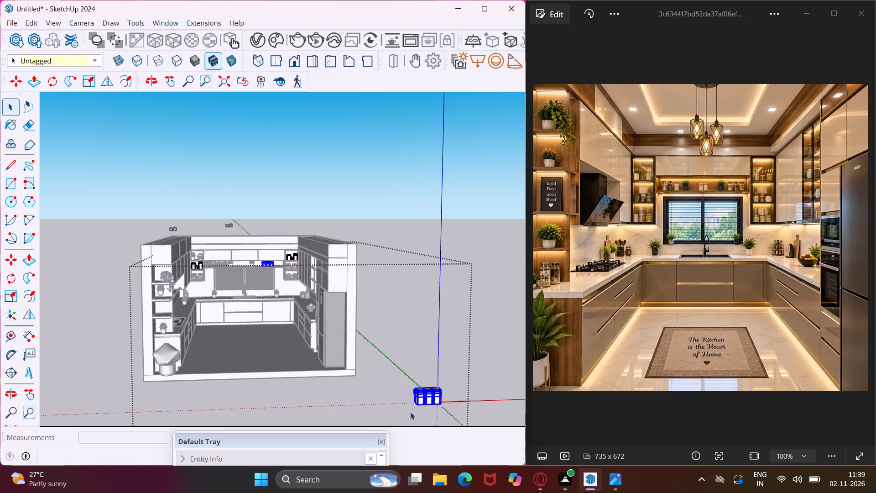
{"action": "scroll", "coordinate": [388, 344], "scroll_direction": "down", "scroll_amount": 4}
{"action": "middle_click_drag", "start_coordinate": [385, 365], "coordinate": [388, 378]}
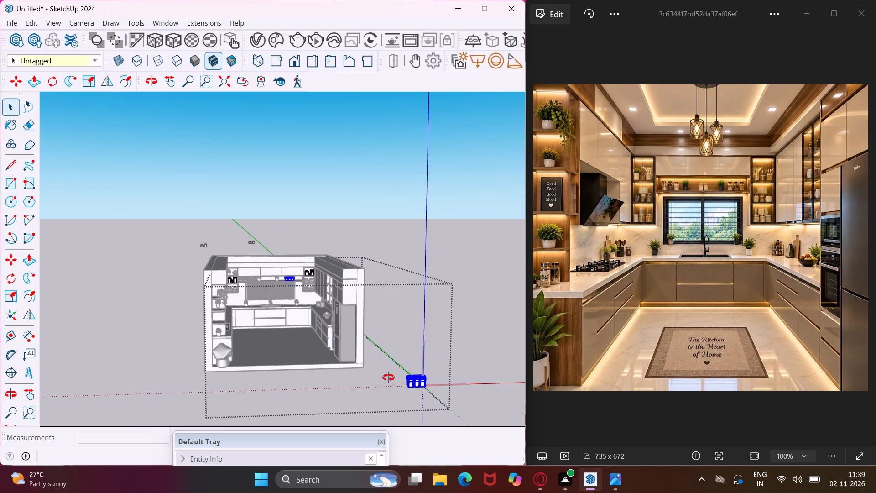
{"action": "middle_click_drag", "start_coordinate": [388, 378], "coordinate": [480, 410]}
{"action": "scroll", "coordinate": [464, 389], "scroll_direction": "up", "scroll_amount": 4}
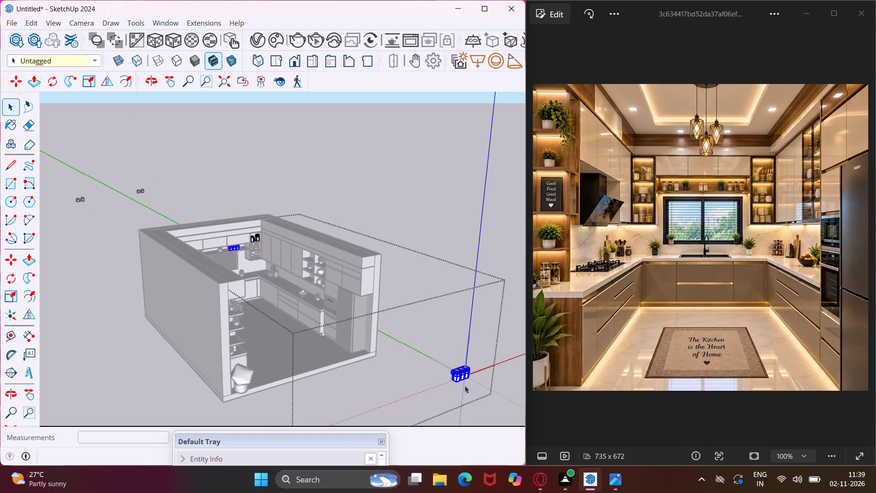
{"action": "scroll", "coordinate": [464, 385], "scroll_direction": "up", "scroll_amount": 4}
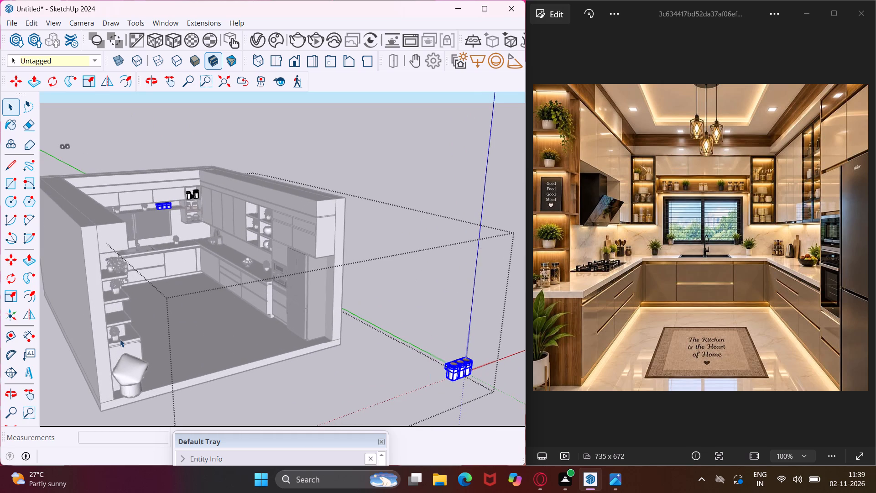
{"action": "scroll", "coordinate": [160, 200], "scroll_direction": "up", "scroll_amount": 3}
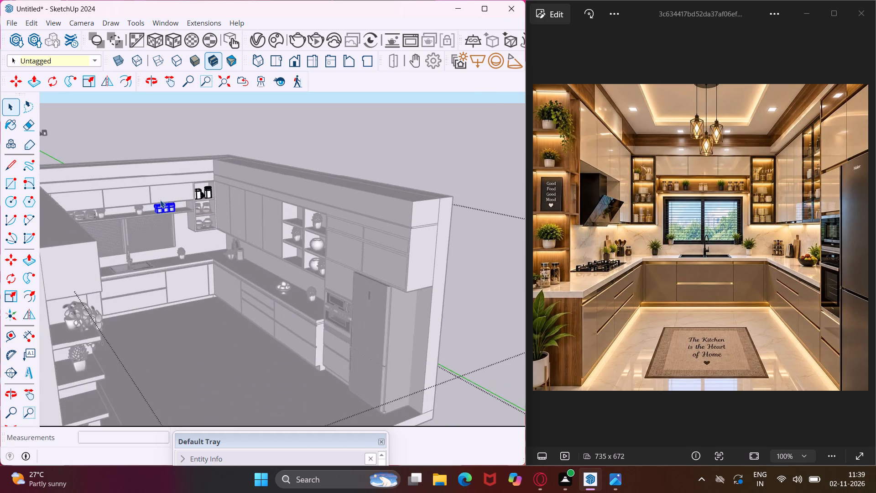
{"action": "scroll", "coordinate": [160, 200], "scroll_direction": "up", "scroll_amount": 11}
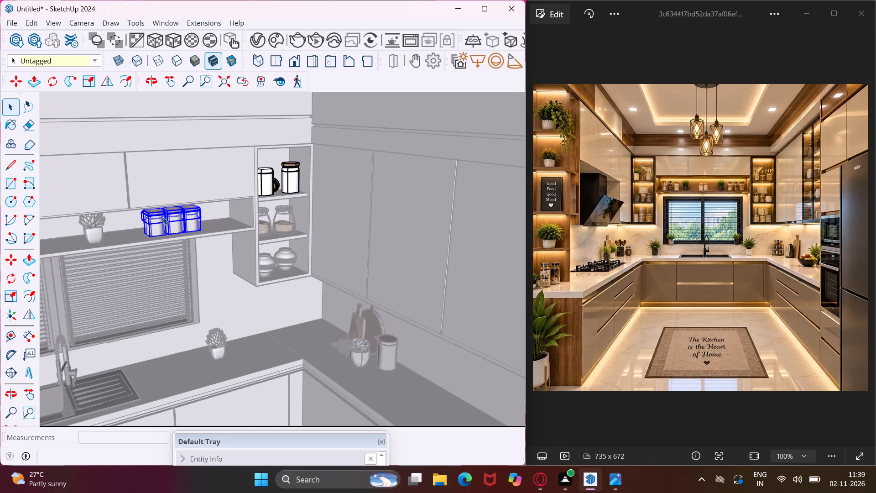
{"action": "key", "text": "Delete"}
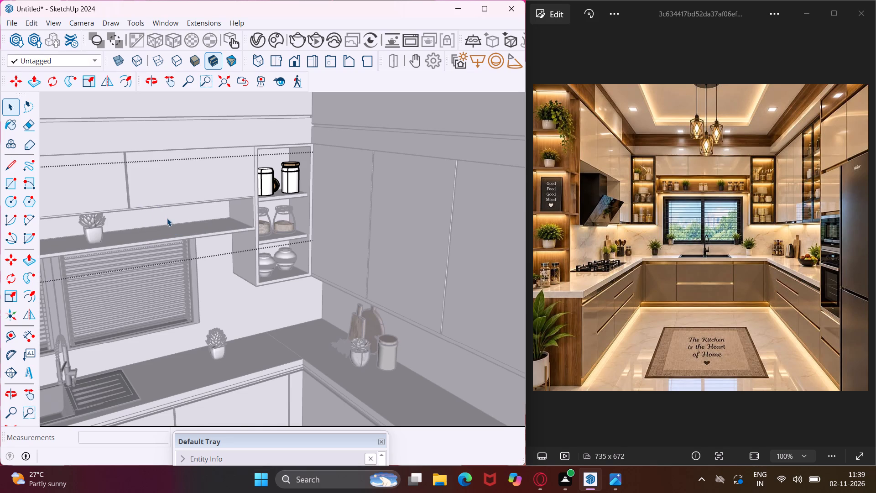
Leave the nested canister groups and return to the whole model with nothing selected.
{"action": "scroll", "coordinate": [166, 213], "scroll_direction": "down", "scroll_amount": 19}
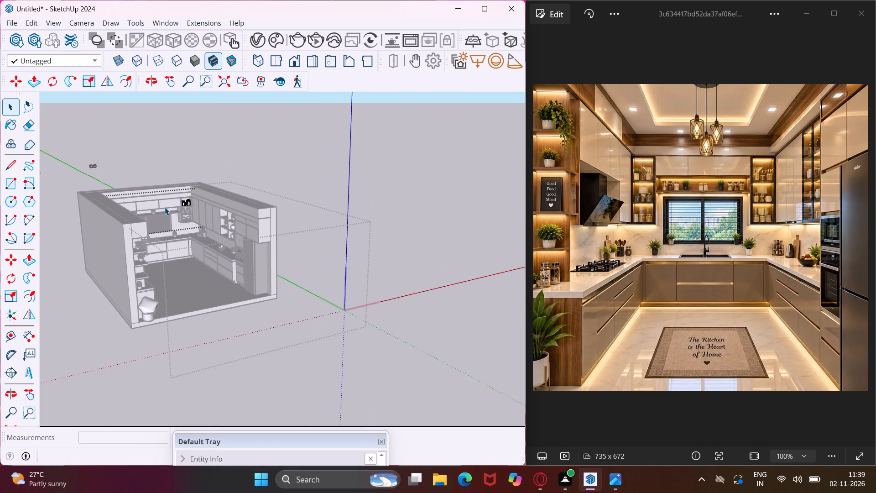
{"action": "scroll", "coordinate": [95, 157], "scroll_direction": "up", "scroll_amount": 19}
{"action": "scroll", "coordinate": [95, 157], "scroll_direction": "up", "scroll_amount": 5}
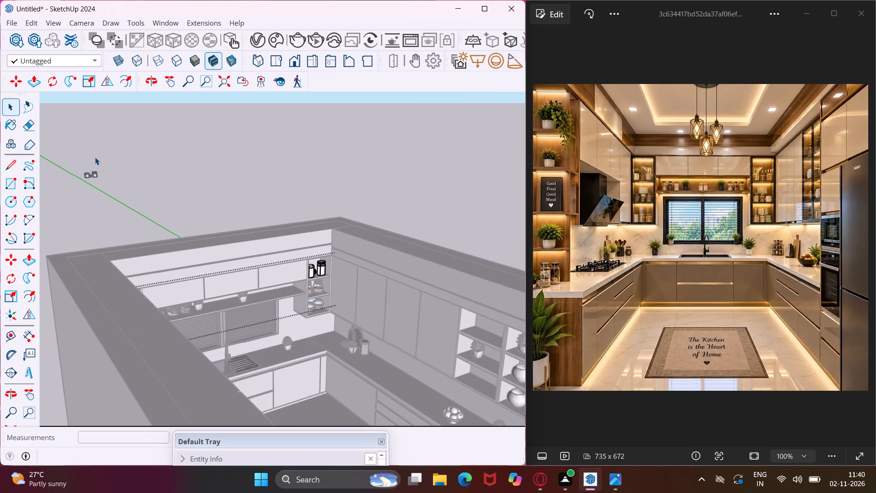
{"action": "scroll", "coordinate": [95, 157], "scroll_direction": "up", "scroll_amount": 4}
{"action": "scroll", "coordinate": [108, 198], "scroll_direction": "down", "scroll_amount": 5}
{"action": "triple_click", "coordinate": [141, 215]}
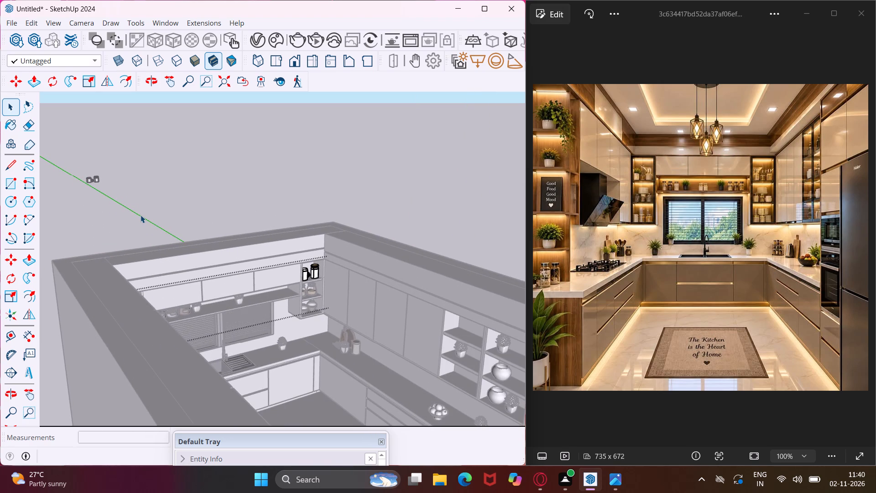
{"action": "triple_click", "coordinate": [141, 215]}
{"action": "middle_click_drag", "start_coordinate": [187, 239], "coordinate": [85, 217]}
{"action": "scroll", "coordinate": [121, 184], "scroll_direction": "up", "scroll_amount": 4}
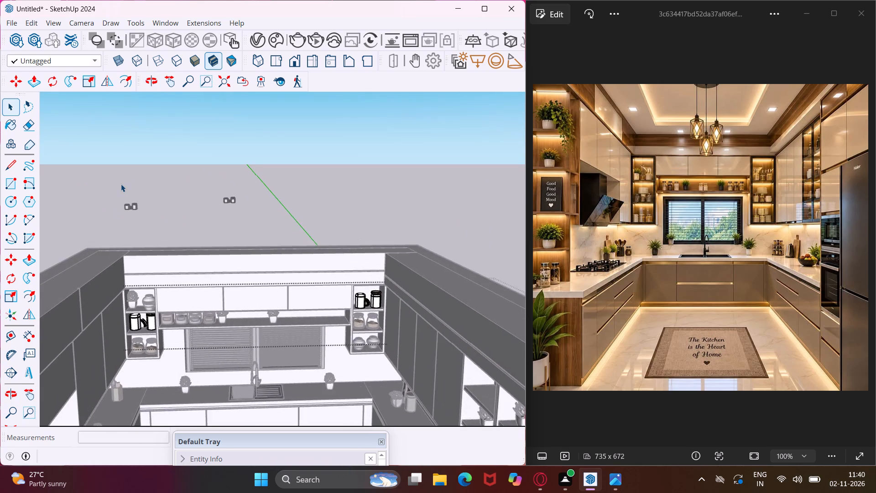
{"action": "scroll", "coordinate": [121, 184], "scroll_direction": "up", "scroll_amount": 3}
{"action": "triple_click", "coordinate": [158, 205]}
{"action": "triple_click", "coordinate": [158, 205]}
{"action": "double_click", "coordinate": [158, 205]}
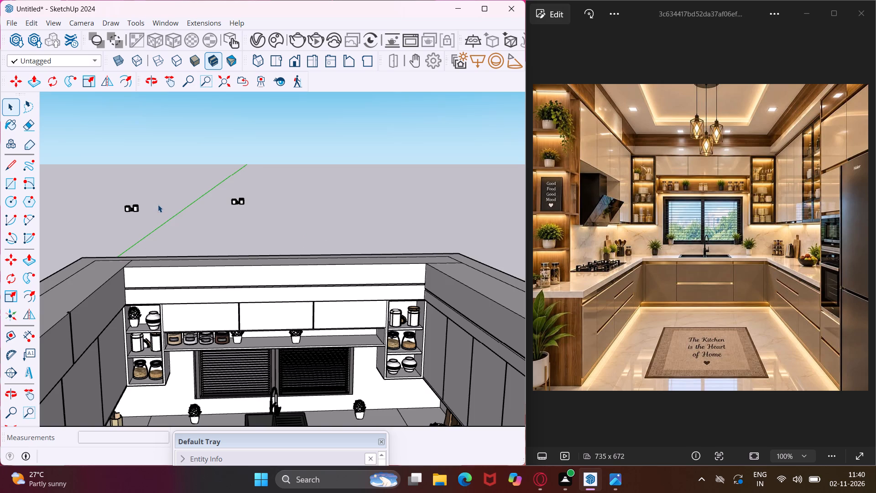
Examine the kitchen's back shelves, corner niches and counters, then the whole room from outside.
{"action": "scroll", "coordinate": [158, 205], "scroll_direction": "down", "scroll_amount": 5}
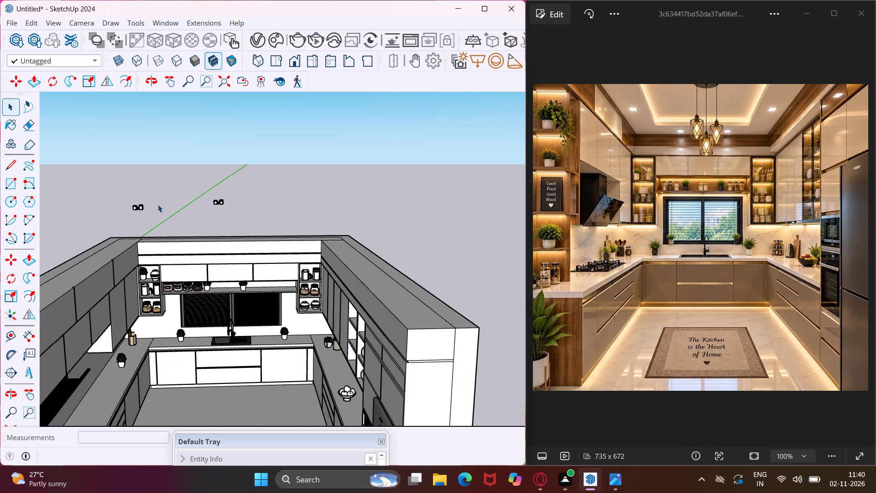
{"action": "middle_click_drag", "start_coordinate": [158, 205], "coordinate": [177, 175]}
{"action": "middle_click_drag", "start_coordinate": [181, 187], "coordinate": [219, 197]}
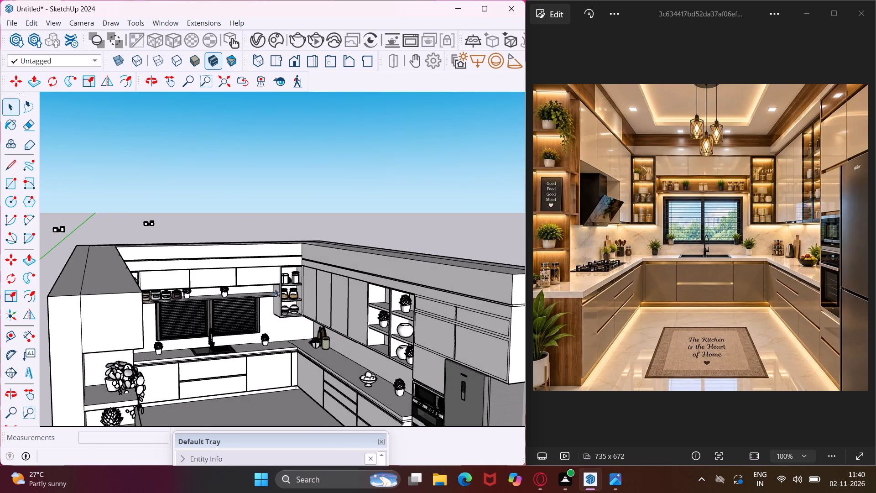
{"action": "scroll", "coordinate": [314, 346], "scroll_direction": "up", "scroll_amount": 11}
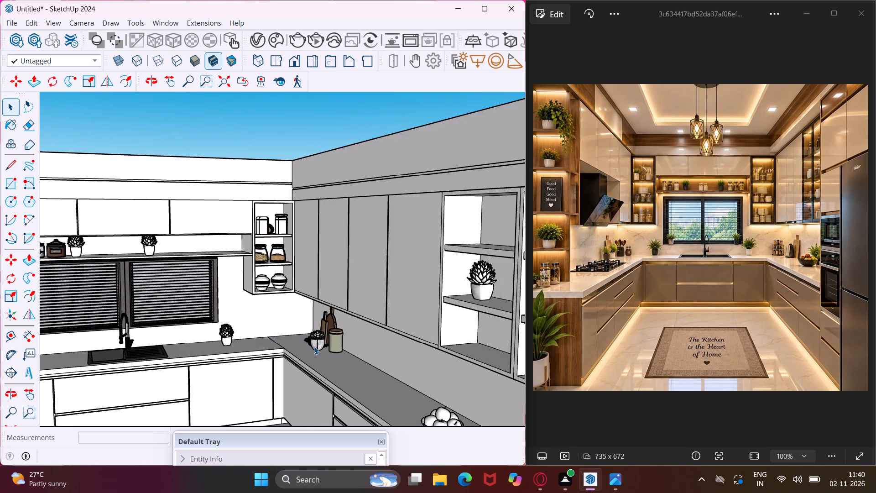
{"action": "left_click", "coordinate": [263, 233]}
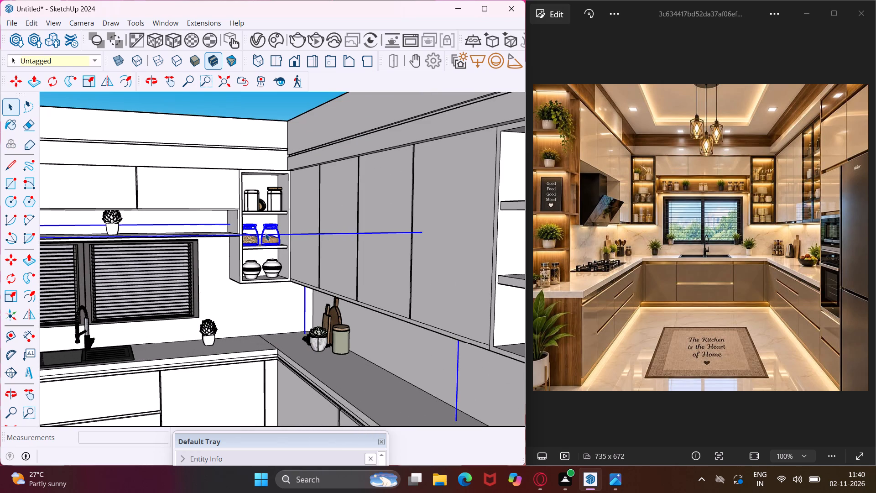
{"action": "scroll", "coordinate": [265, 233], "scroll_direction": "down", "scroll_amount": 8}
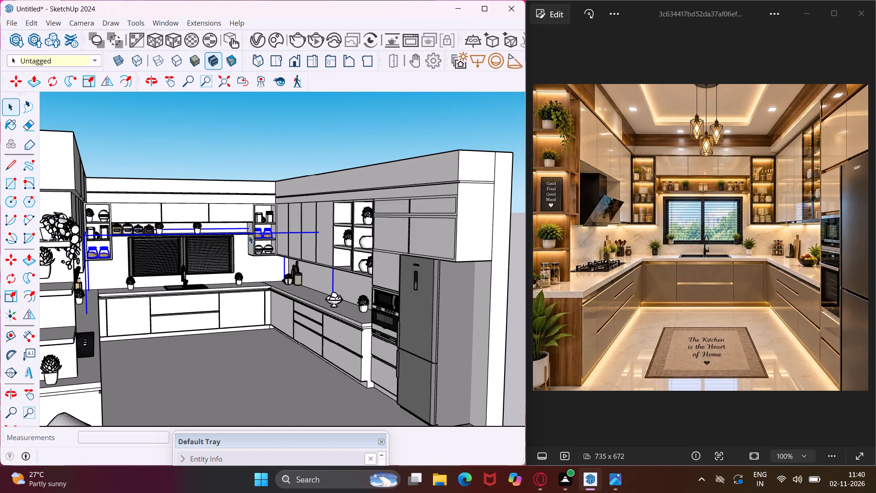
{"action": "left_click", "coordinate": [198, 127]}
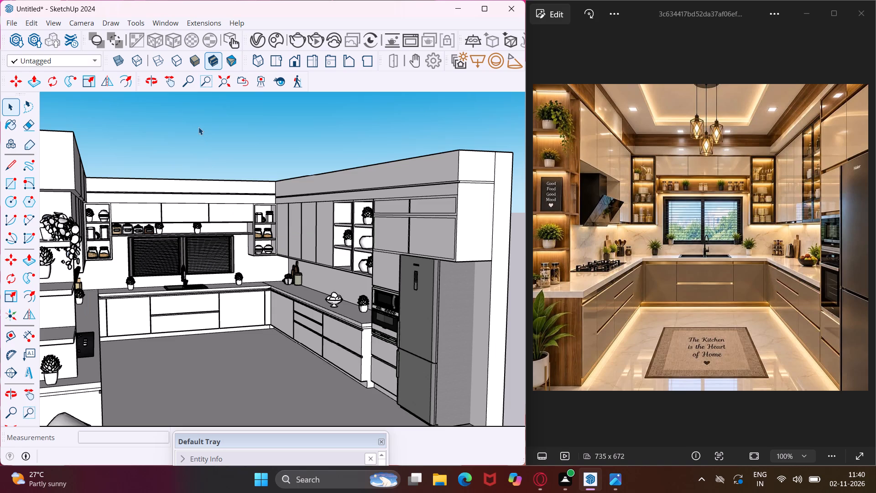
{"action": "scroll", "coordinate": [198, 127], "scroll_direction": "down", "scroll_amount": 3}
{"action": "middle_click_drag", "start_coordinate": [198, 127], "coordinate": [140, 144]}
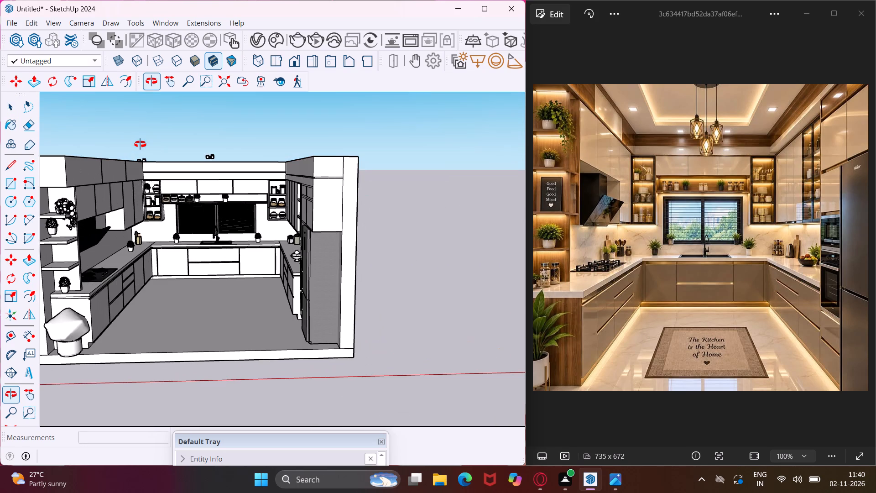
{"action": "middle_click_drag", "start_coordinate": [140, 144], "coordinate": [260, 237]}
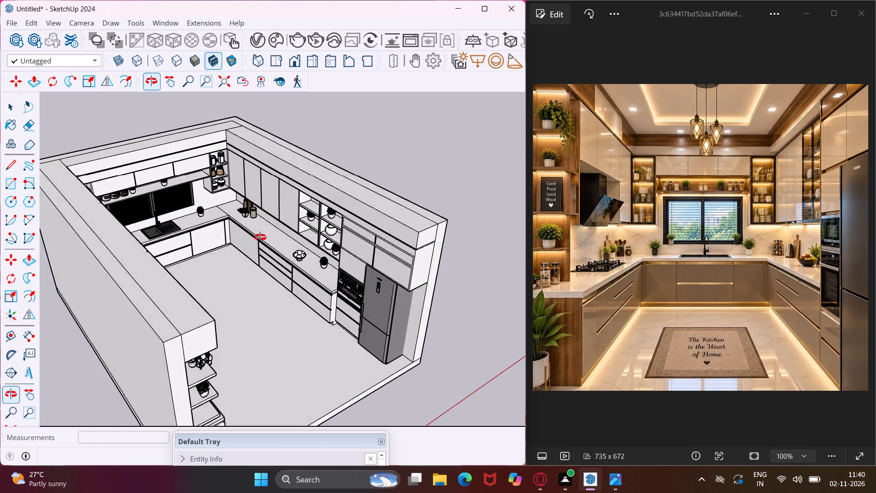
{"action": "middle_click_drag", "start_coordinate": [260, 237], "coordinate": [235, 267]}
{"action": "scroll", "coordinate": [218, 256], "scroll_direction": "down", "scroll_amount": 4}
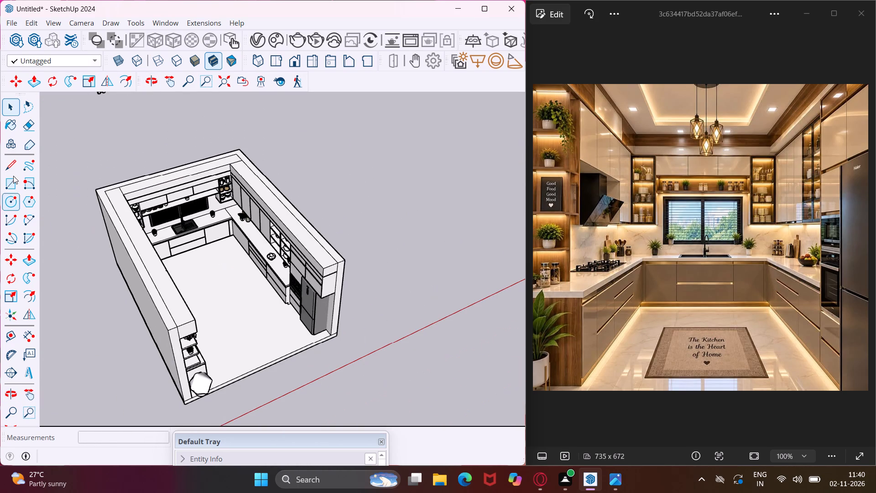
Draw an upright 16' 6" by 1' rectangle along the outer top edge of the kitchen's back wall using Rotated Rectangle.
{"action": "left_click", "coordinate": [21, 183]}
{"action": "middle_click_drag", "start_coordinate": [101, 194], "coordinate": [137, 203]}
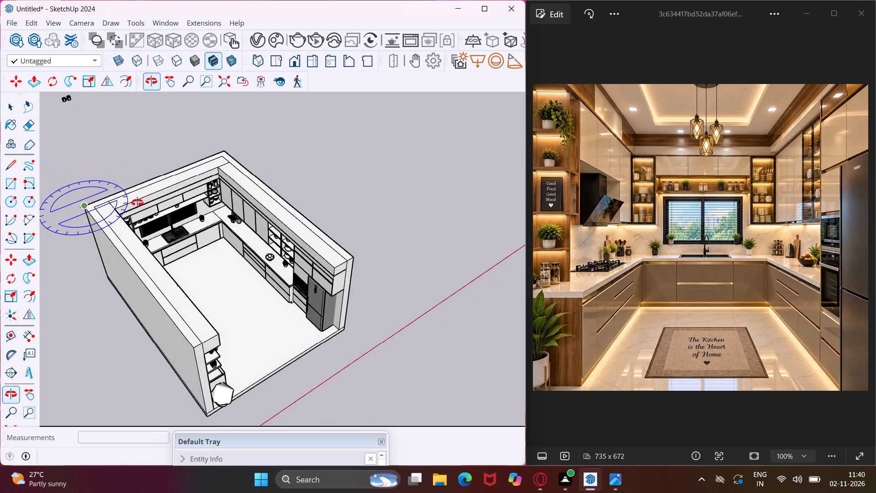
{"action": "middle_click_drag", "start_coordinate": [137, 203], "coordinate": [229, 178]}
{"action": "scroll", "coordinate": [195, 173], "scroll_direction": "up", "scroll_amount": 3}
{"action": "left_click", "coordinate": [178, 175]}
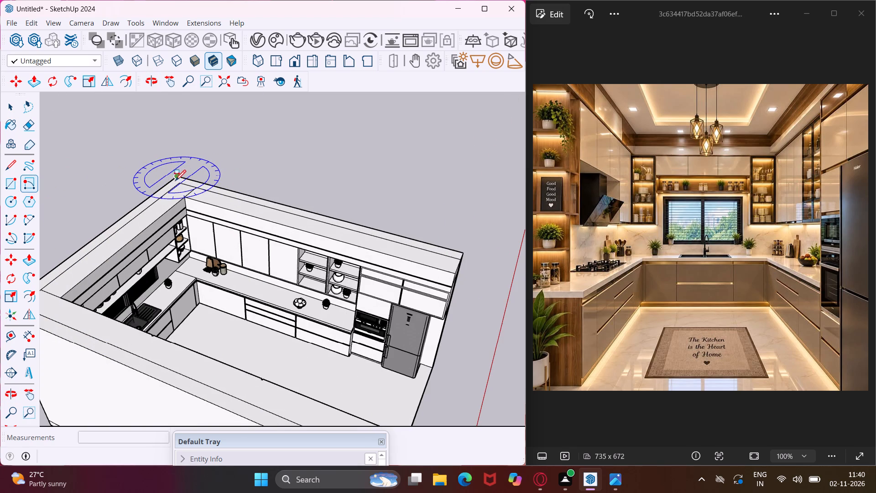
{"action": "scroll", "coordinate": [151, 206], "scroll_direction": "down", "scroll_amount": 4}
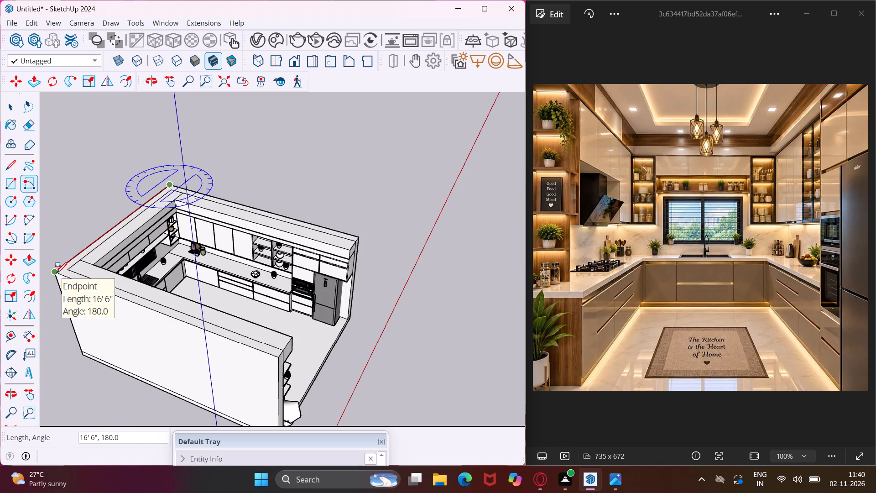
{"action": "left_click", "coordinate": [55, 273]}
{"action": "middle_click_drag", "start_coordinate": [60, 270], "coordinate": [190, 128]}
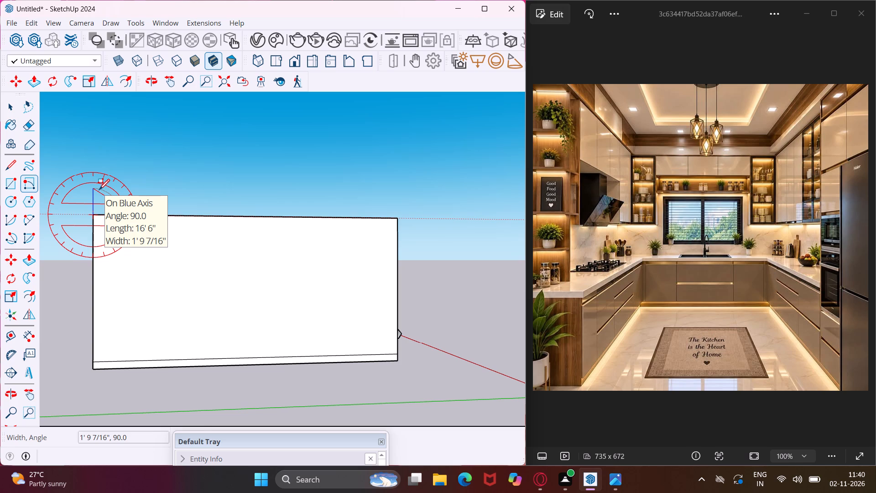
{"action": "type", "text": "1'"}
{"action": "key", "text": "Return"}
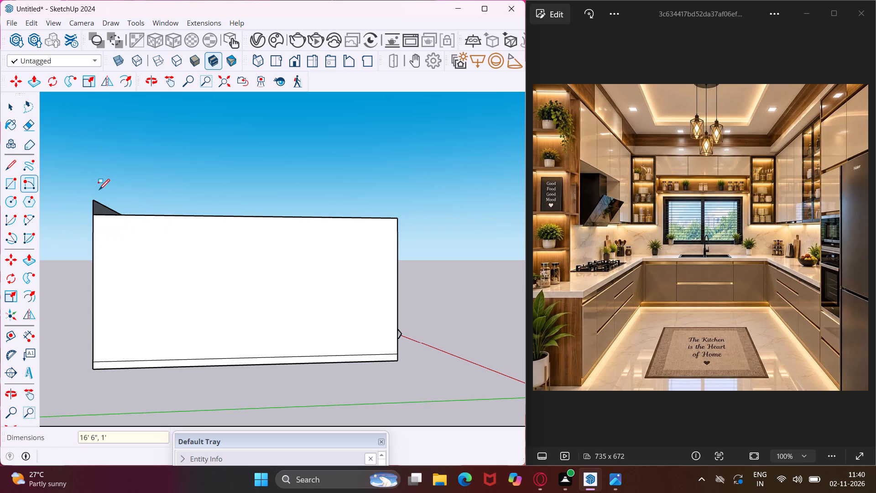
{"action": "key", "text": "Escape"}
{"action": "key", "text": "space"}
Extrude the upright rectangle above the back wall across the room to its front edge to form the ceiling slab.
{"action": "middle_click_drag", "start_coordinate": [104, 195], "coordinate": [48, 266]}
{"action": "scroll", "coordinate": [87, 223], "scroll_direction": "up", "scroll_amount": 4}
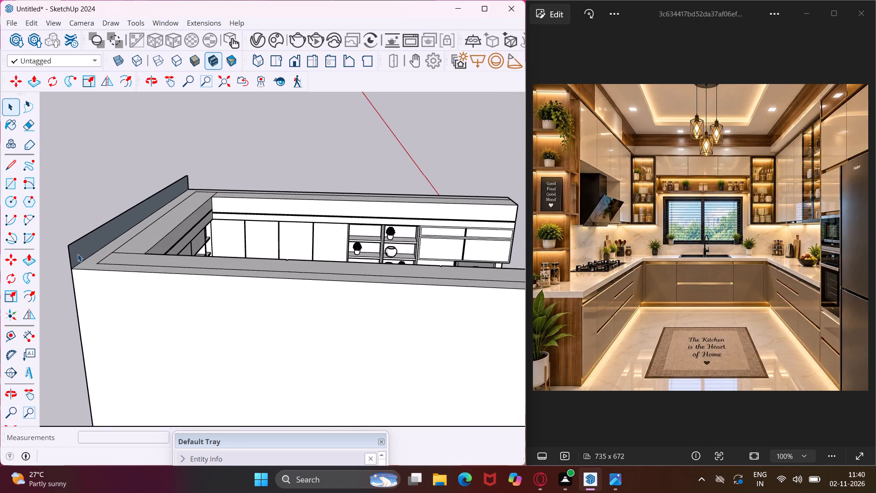
{"action": "left_click", "coordinate": [78, 254]}
{"action": "key", "text": "p"}
{"action": "left_click", "coordinate": [78, 254]}
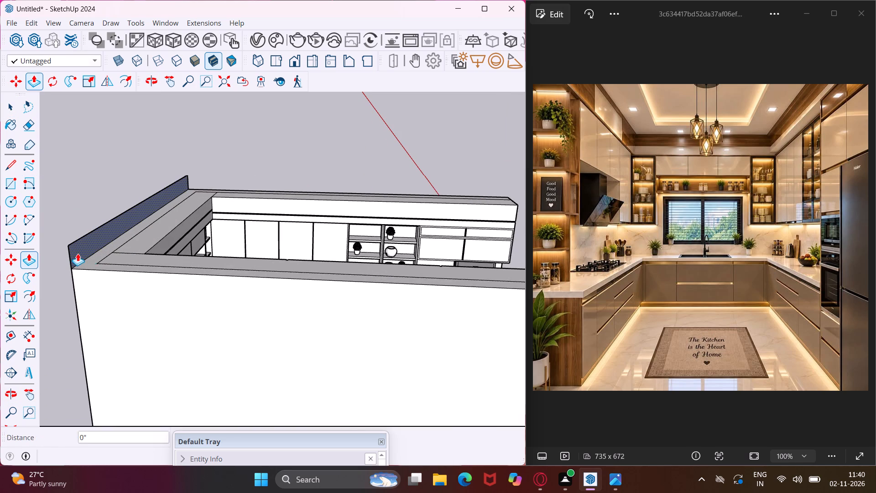
{"action": "scroll", "coordinate": [93, 255], "scroll_direction": "down", "scroll_amount": 5}
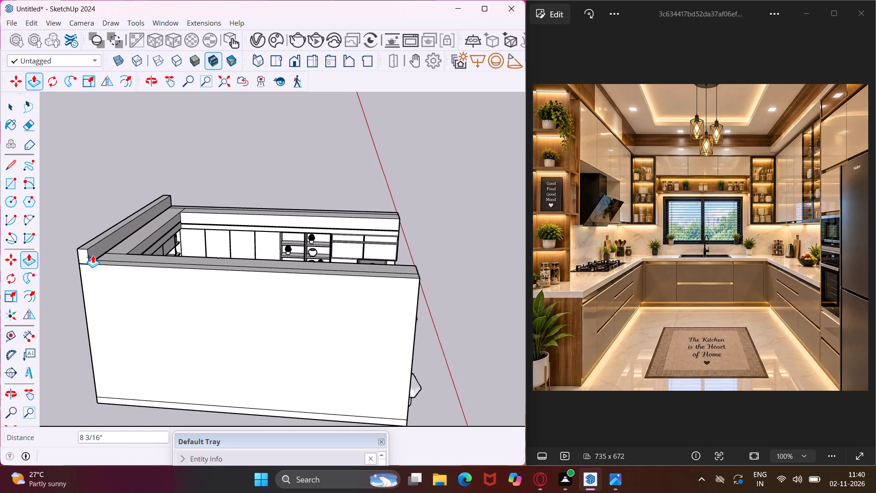
{"action": "scroll", "coordinate": [93, 255], "scroll_direction": "down", "scroll_amount": 3}
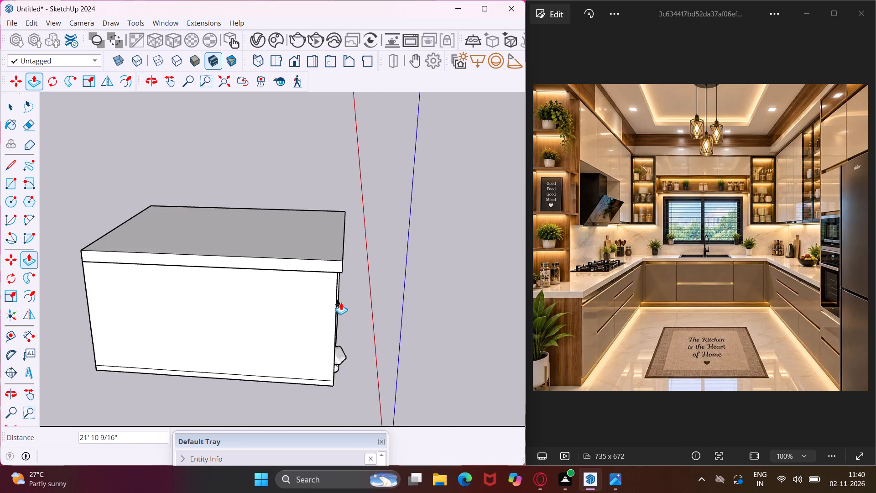
{"action": "left_click", "coordinate": [337, 303]}
Offset the ceiling's underside outline inward by about 1' 7" inside the kitchen.
{"action": "middle_click_drag", "start_coordinate": [230, 302], "coordinate": [214, 302]}
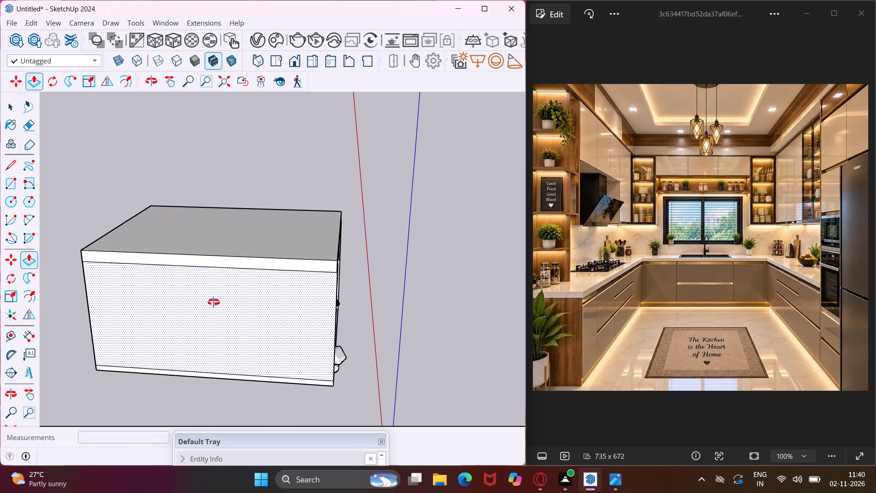
{"action": "middle_click_drag", "start_coordinate": [214, 302], "coordinate": [26, 269]}
{"action": "middle_click_drag", "start_coordinate": [249, 253], "coordinate": [149, 232]}
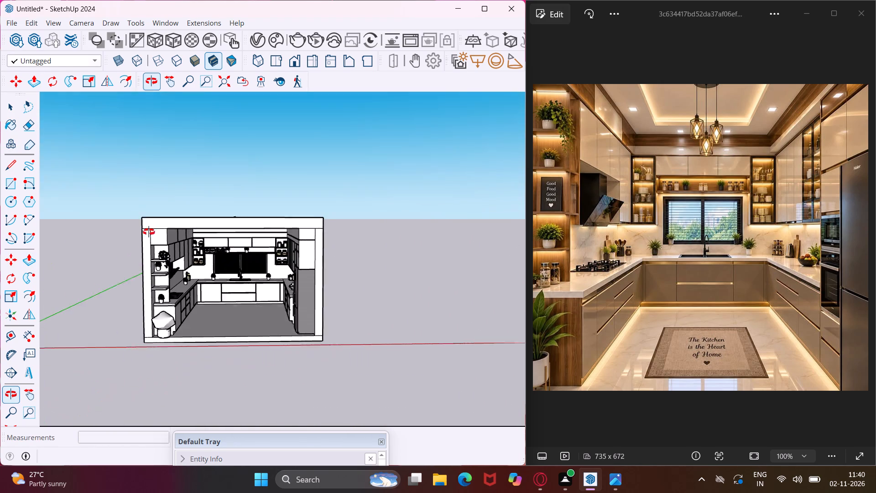
{"action": "middle_click_drag", "start_coordinate": [149, 232], "coordinate": [138, 229]}
{"action": "scroll", "coordinate": [205, 225], "scroll_direction": "up", "scroll_amount": 4}
{"action": "middle_click_drag", "start_coordinate": [217, 228], "coordinate": [217, 204]}
{"action": "key", "text": "Escape"}
{"action": "scroll", "coordinate": [221, 206], "scroll_direction": "up", "scroll_amount": 1}
{"action": "key", "text": "space"}
{"action": "scroll", "coordinate": [223, 207], "scroll_direction": "up", "scroll_amount": 3}
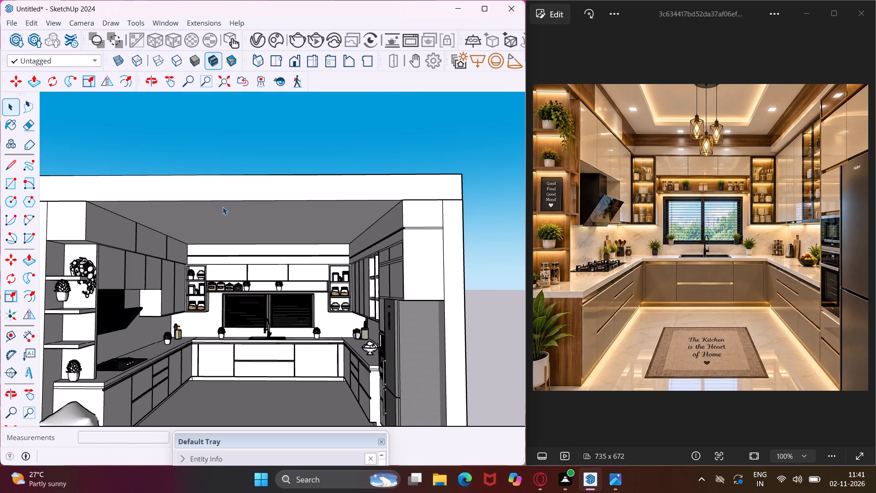
{"action": "middle_click_drag", "start_coordinate": [220, 197], "coordinate": [222, 181]}
{"action": "scroll", "coordinate": [222, 181], "scroll_direction": "up", "scroll_amount": 2}
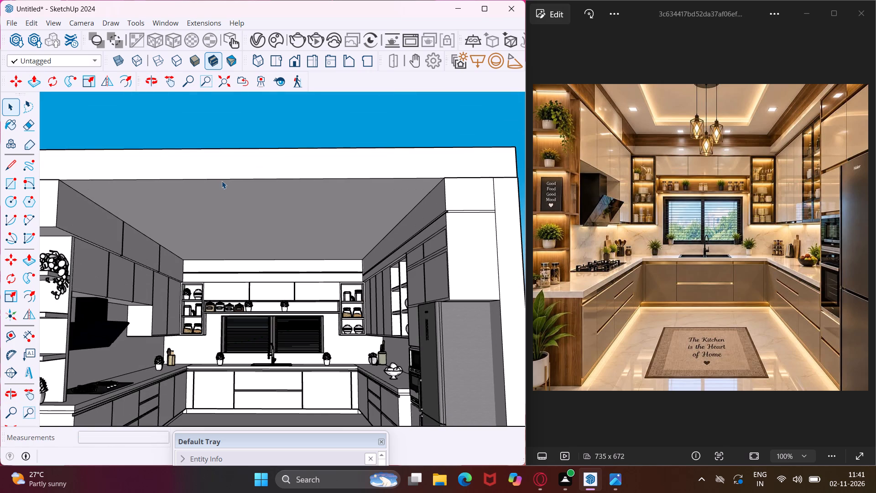
{"action": "left_click", "coordinate": [226, 200]}
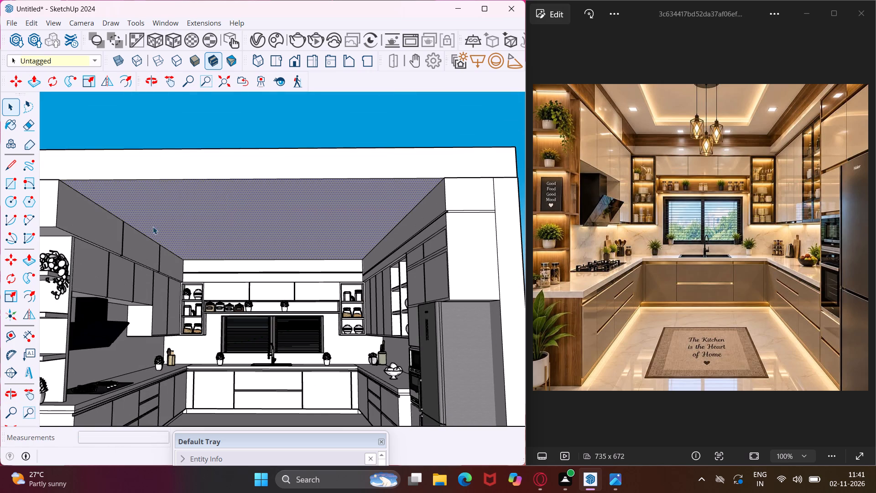
{"action": "left_click", "coordinate": [11, 298]}
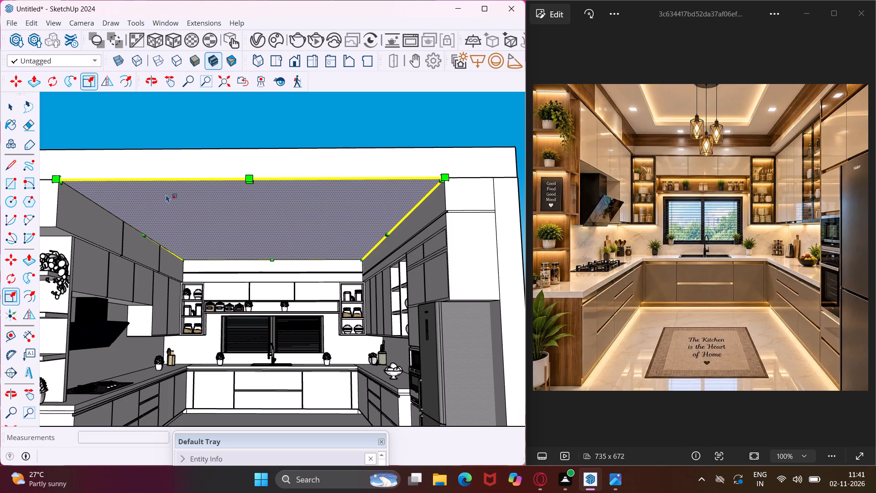
{"action": "left_click", "coordinate": [35, 294]}
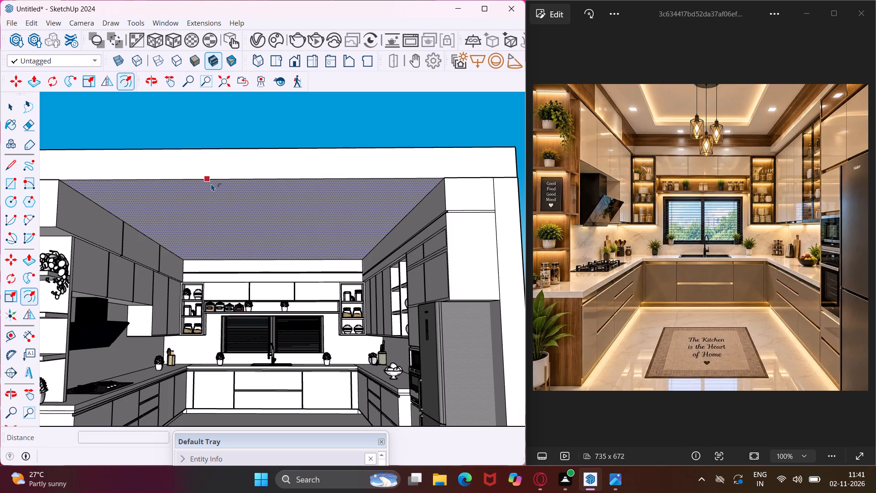
{"action": "left_click", "coordinate": [211, 184]}
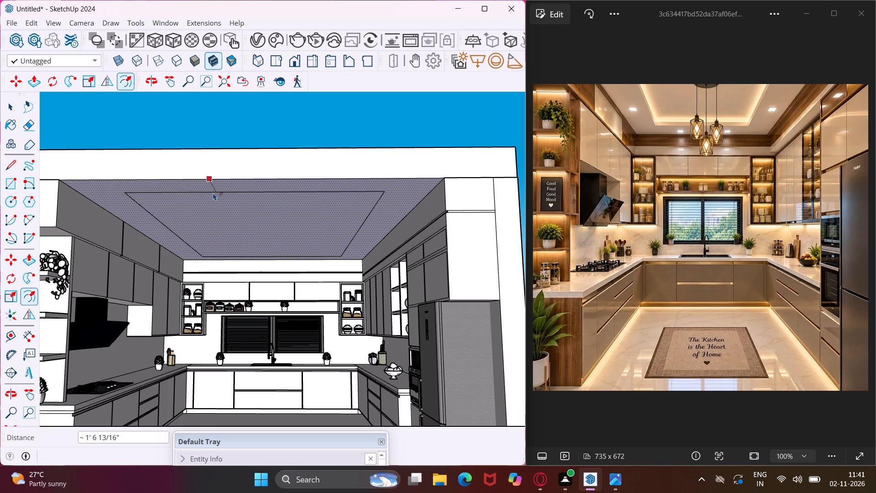
{"action": "left_click", "coordinate": [213, 193]}
{"action": "key", "text": "Escape"}
{"action": "key", "text": "space"}
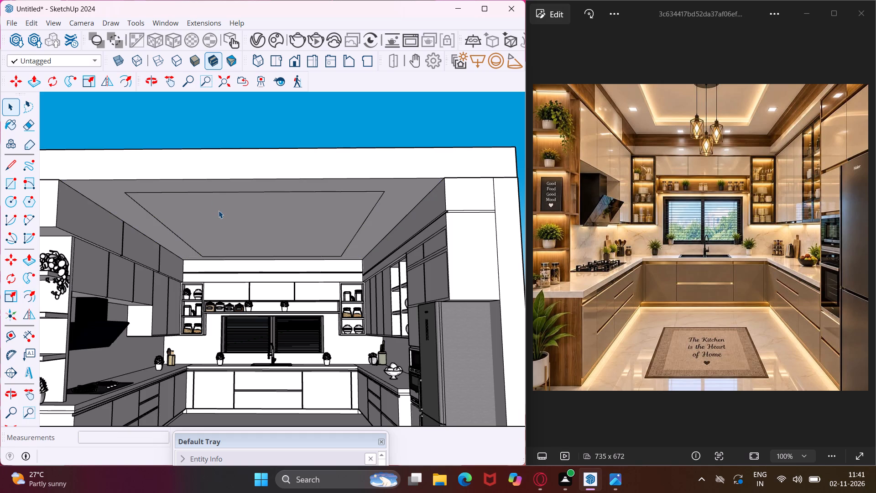
Push the inner ceiling rectangle up about 2 7/8" to form a recessed tray.
{"action": "left_click", "coordinate": [219, 210]}
{"action": "key", "text": "p"}
{"action": "left_click", "coordinate": [219, 210]}
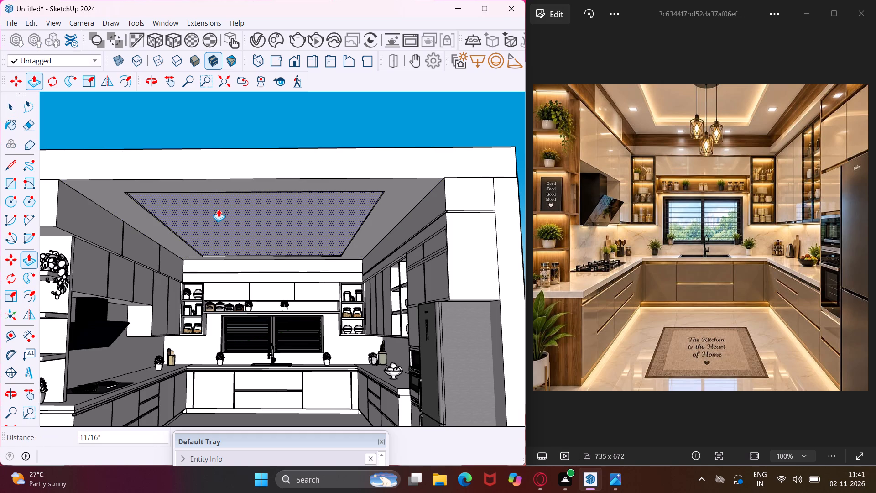
{"action": "left_click", "coordinate": [219, 205]}
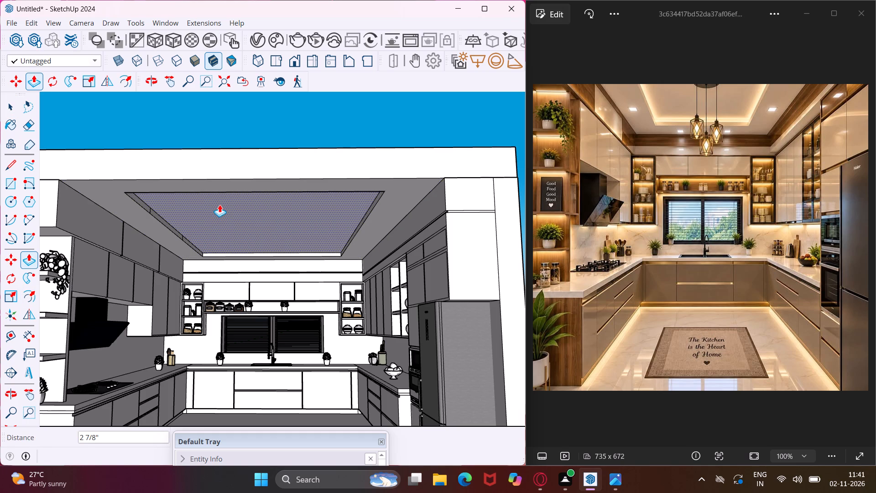
{"action": "key", "text": "Escape"}
{"action": "key", "text": "space"}
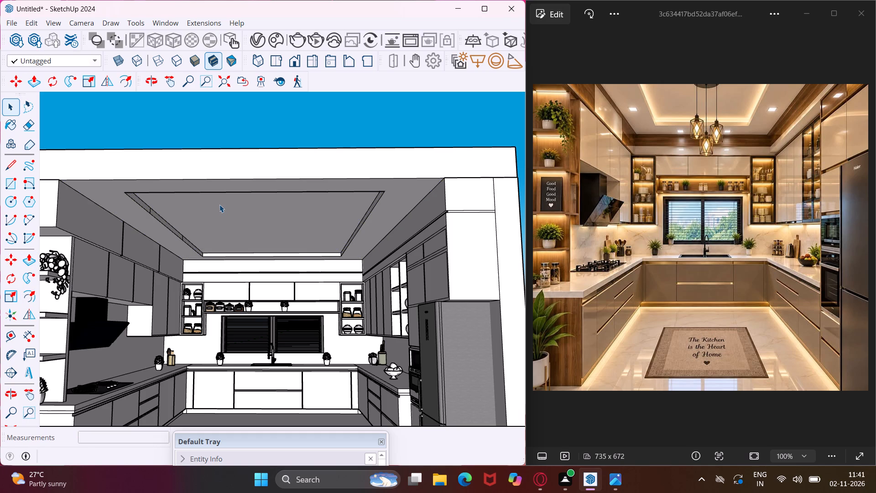
Browse the downloaded pendant lights in Chaos Cosmos for a fixture resembling the reference photo's caged pendants.
{"action": "left_click", "coordinate": [275, 40]}
{"action": "left_click", "coordinate": [250, 68]}
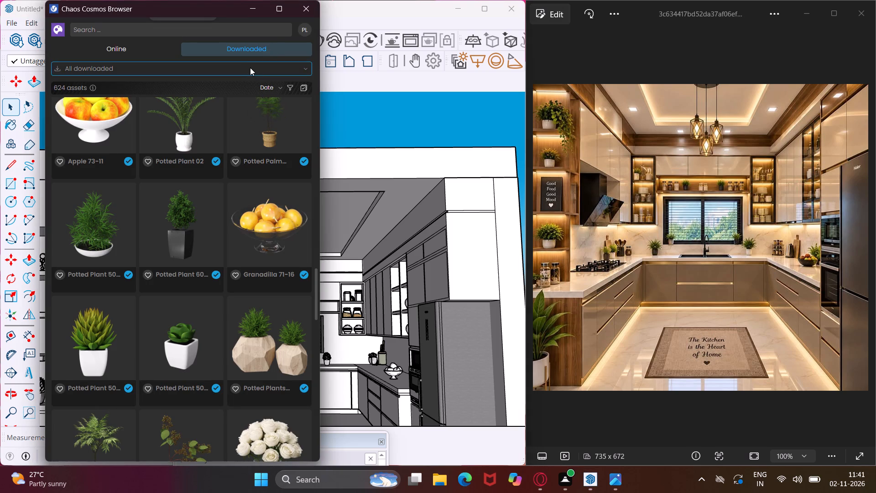
{"action": "left_click", "coordinate": [159, 89]}
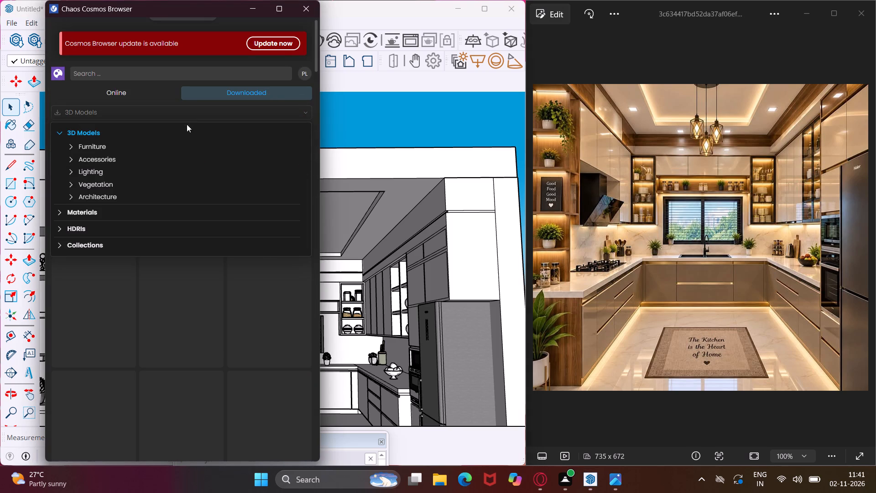
{"action": "left_click", "coordinate": [102, 175]}
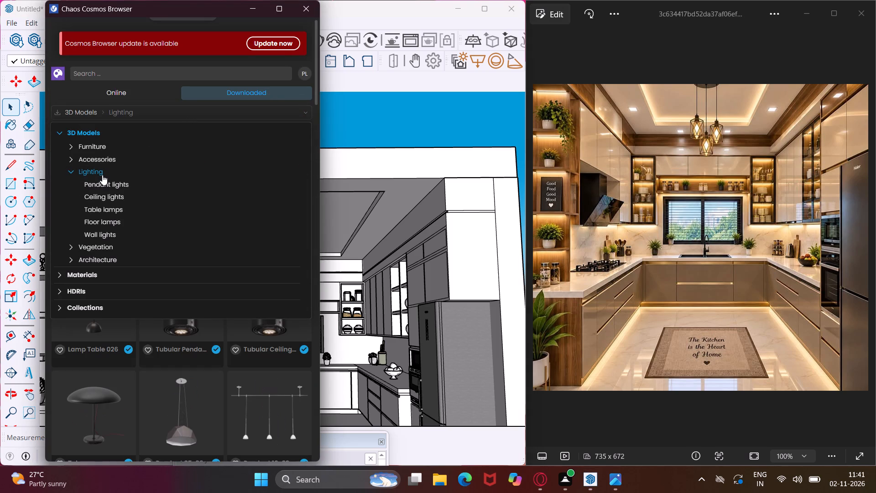
{"action": "left_click", "coordinate": [104, 183]}
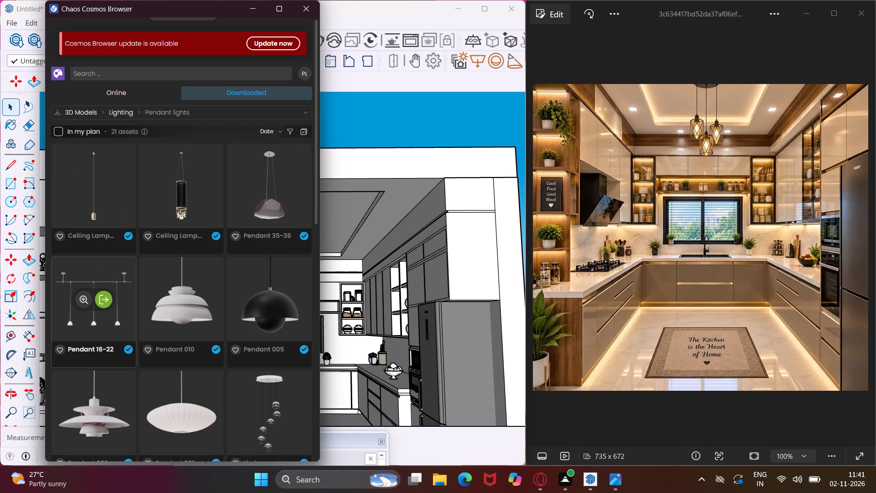
{"action": "scroll", "coordinate": [113, 281], "scroll_direction": "down", "scroll_amount": 3}
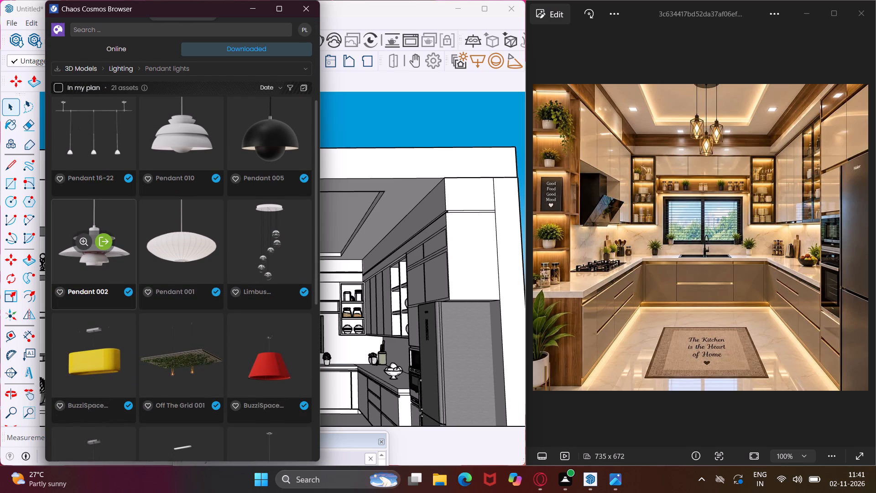
{"action": "scroll", "coordinate": [113, 271], "scroll_direction": "down", "scroll_amount": 5}
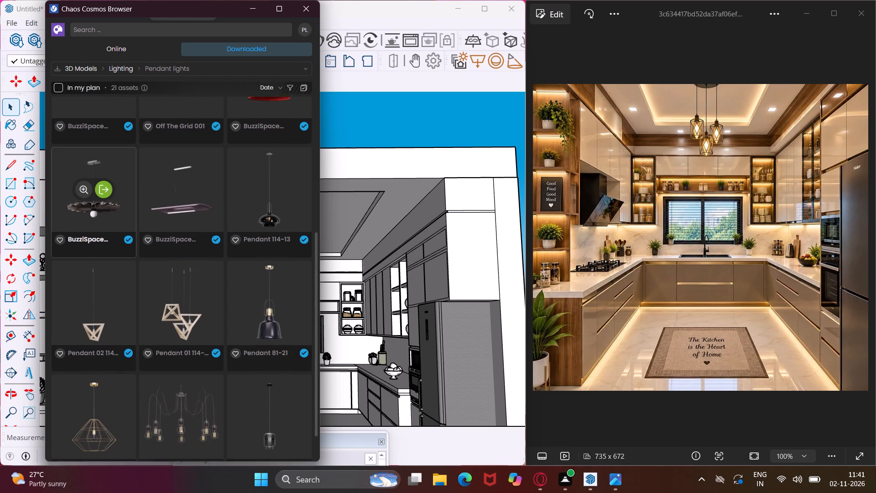
{"action": "scroll", "coordinate": [113, 271], "scroll_direction": "down", "scroll_amount": 6}
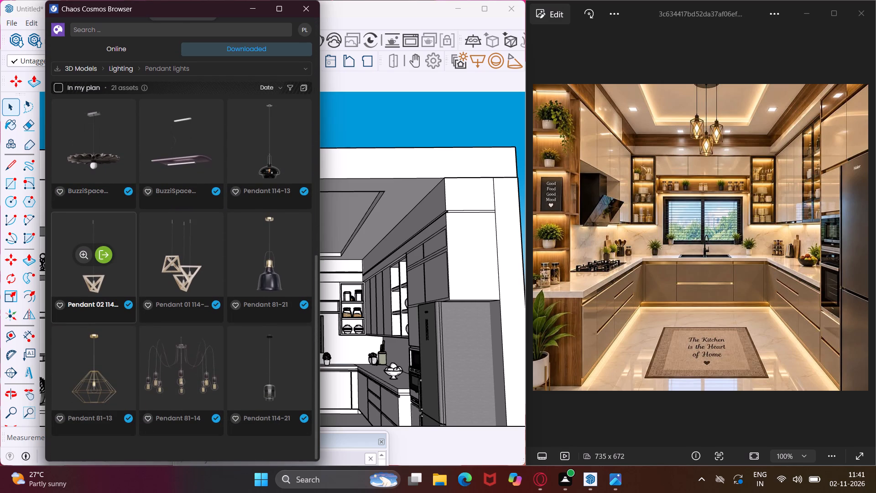
{"action": "scroll", "coordinate": [125, 329], "scroll_direction": "down", "scroll_amount": 7}
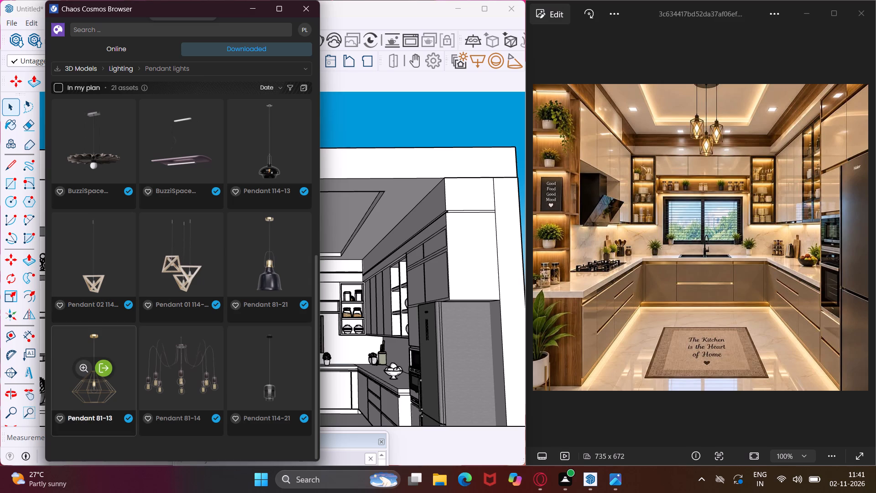
{"action": "scroll", "coordinate": [118, 329], "scroll_direction": "up", "scroll_amount": 5}
{"action": "scroll", "coordinate": [118, 329], "scroll_direction": "down", "scroll_amount": 14}
Browse the online pendant lights in Chaos Cosmos for a clustered fixture resembling the reference photo's caged pendants.
{"action": "left_click", "coordinate": [117, 50]}
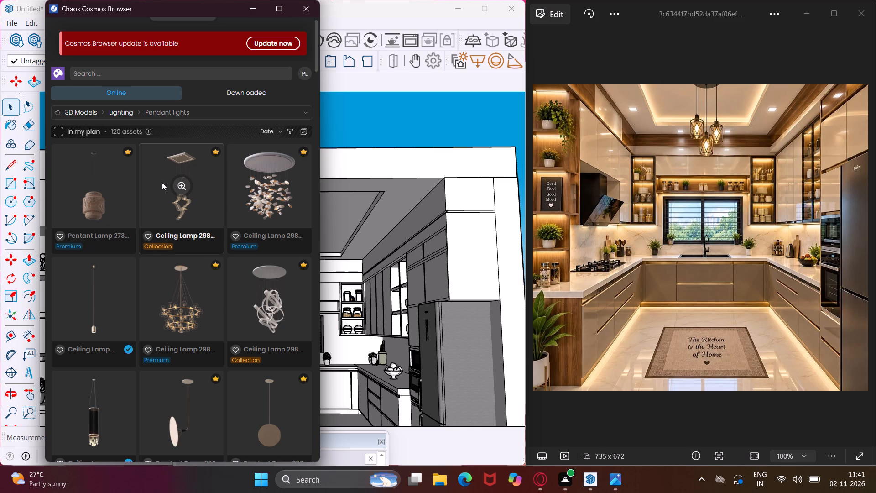
{"action": "scroll", "coordinate": [162, 182], "scroll_direction": "down", "scroll_amount": 7}
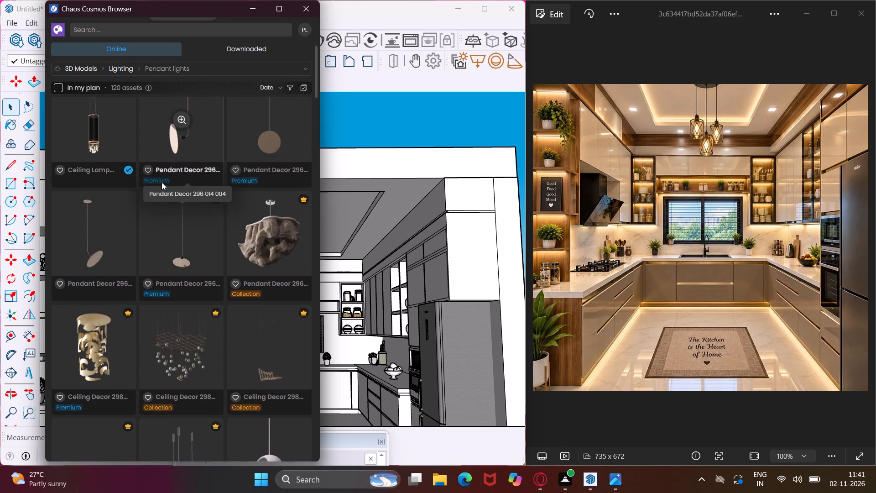
{"action": "scroll", "coordinate": [162, 182], "scroll_direction": "down", "scroll_amount": 5}
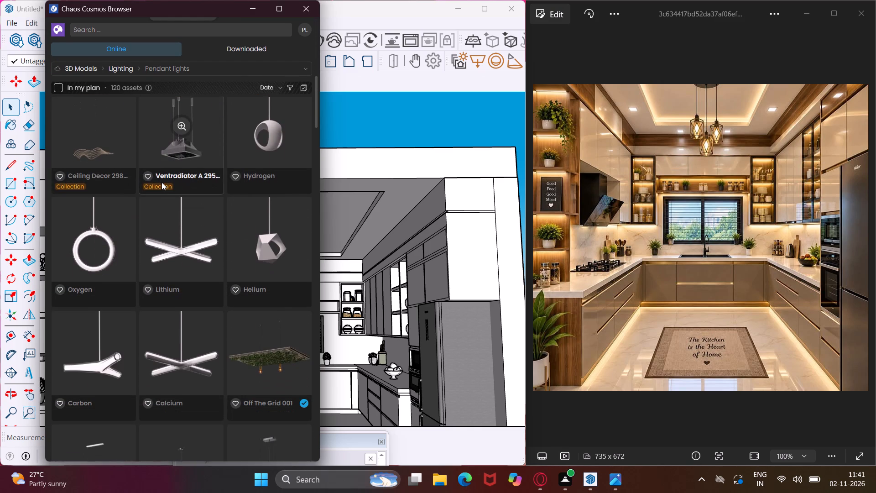
{"action": "scroll", "coordinate": [162, 182], "scroll_direction": "down", "scroll_amount": 8}
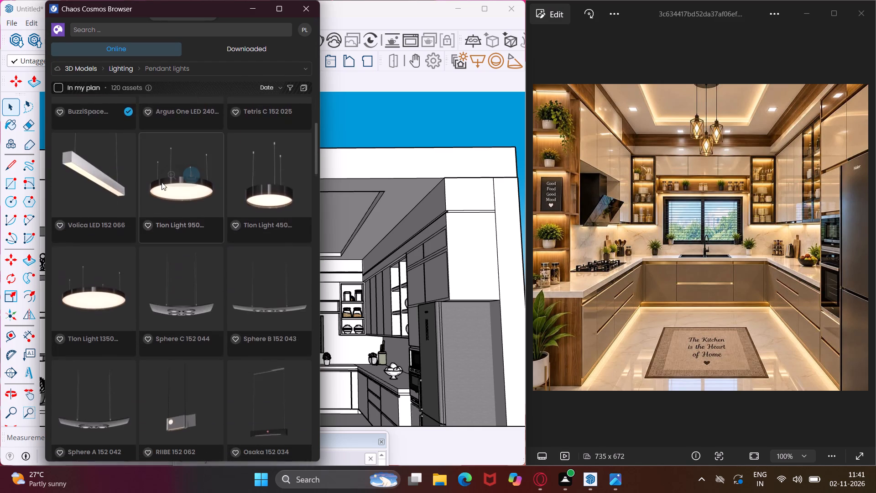
{"action": "scroll", "coordinate": [162, 182], "scroll_direction": "down", "scroll_amount": 8}
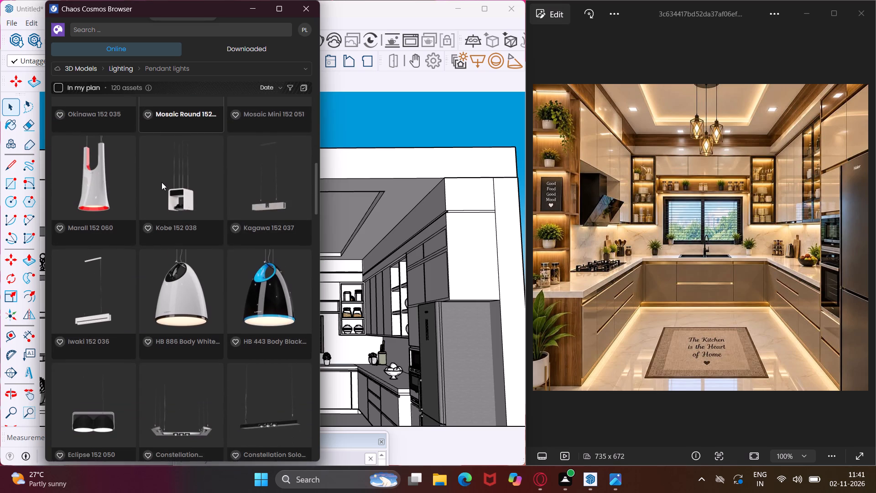
{"action": "scroll", "coordinate": [162, 182], "scroll_direction": "down", "scroll_amount": 6}
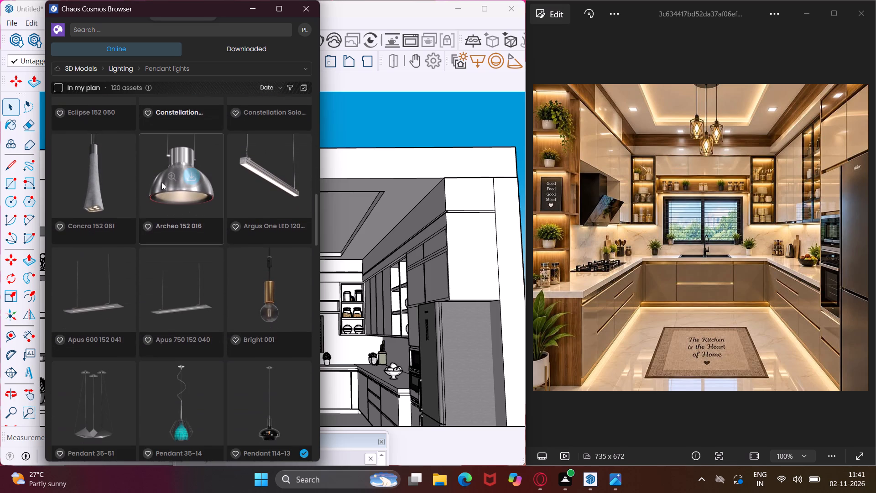
{"action": "scroll", "coordinate": [162, 182], "scroll_direction": "down", "scroll_amount": 1}
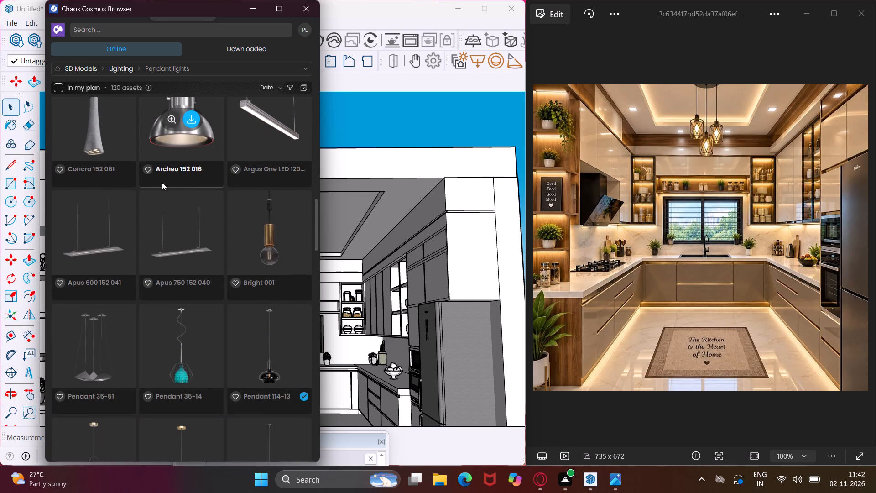
{"action": "scroll", "coordinate": [162, 182], "scroll_direction": "down", "scroll_amount": 7}
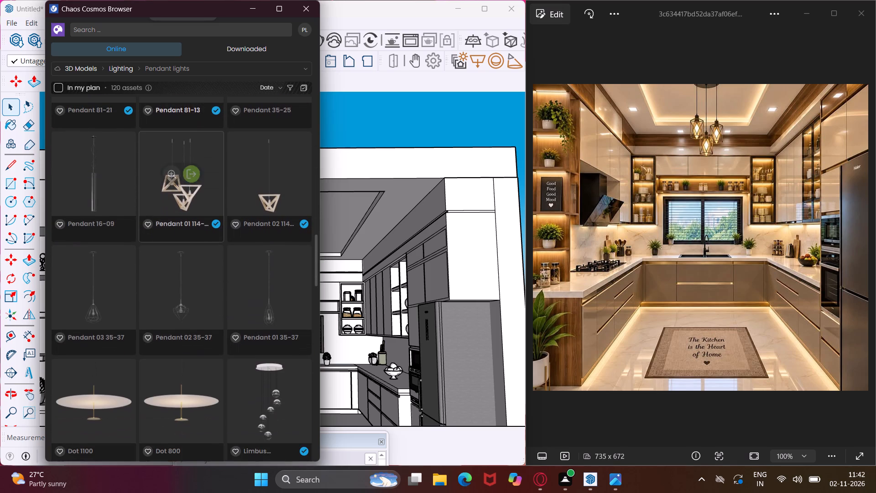
{"action": "scroll", "coordinate": [162, 182], "scroll_direction": "up", "scroll_amount": 1}
{"action": "scroll", "coordinate": [162, 182], "scroll_direction": "down", "scroll_amount": 2}
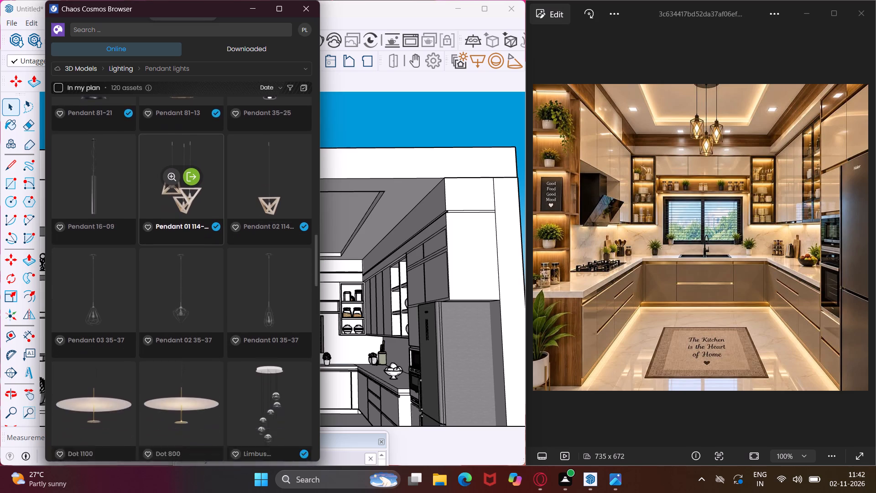
{"action": "scroll", "coordinate": [162, 182], "scroll_direction": "down", "scroll_amount": 8}
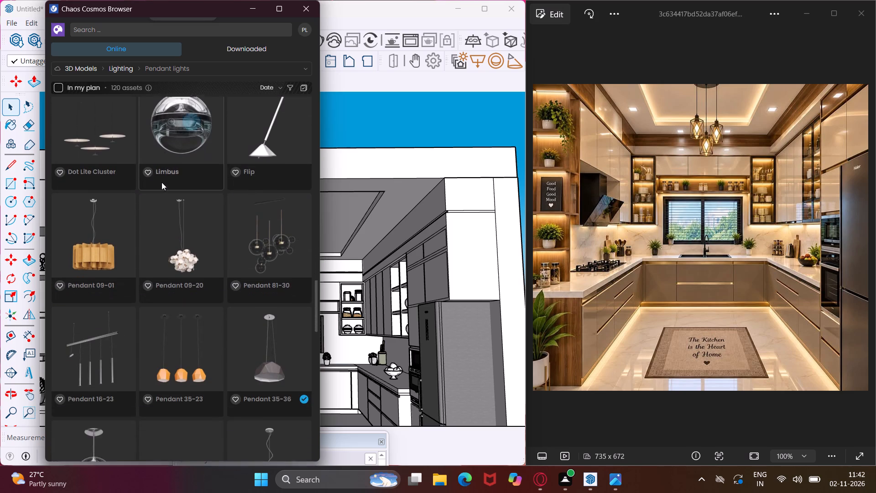
{"action": "scroll", "coordinate": [162, 182], "scroll_direction": "down", "scroll_amount": 3}
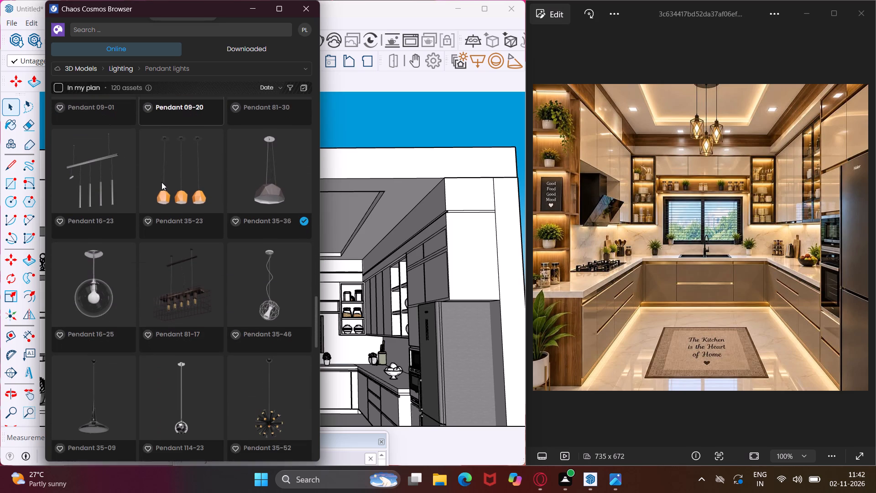
{"action": "scroll", "coordinate": [162, 182], "scroll_direction": "down", "scroll_amount": 5}
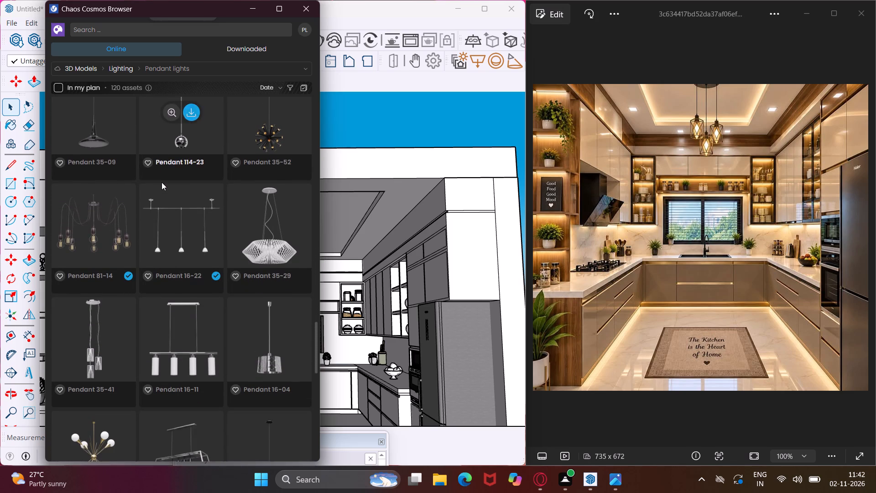
{"action": "scroll", "coordinate": [162, 182], "scroll_direction": "down", "scroll_amount": 3}
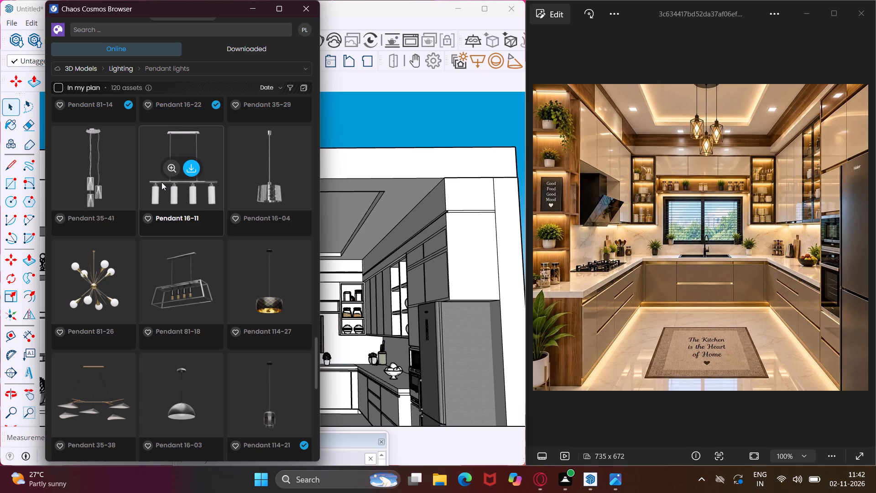
Download the Pendant 35-41 model and place one copy near the middle of the recessed tray ceiling.
{"action": "left_click", "coordinate": [105, 166]}
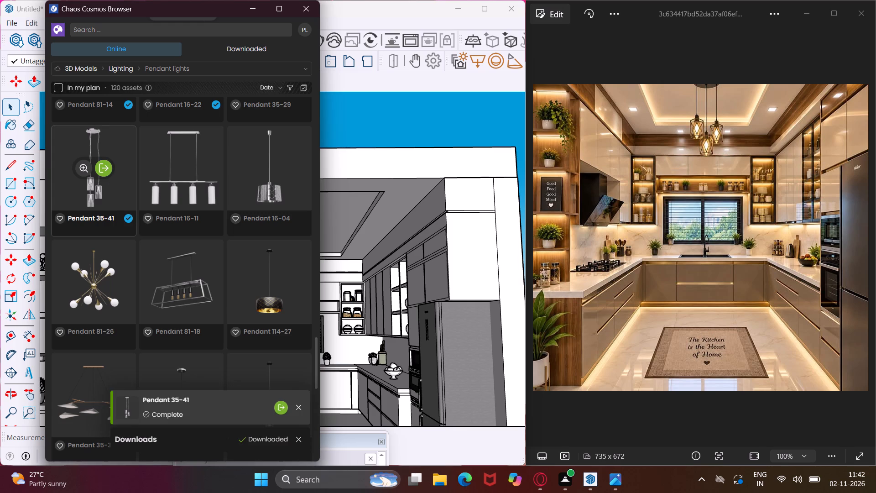
{"action": "left_click", "coordinate": [102, 168]}
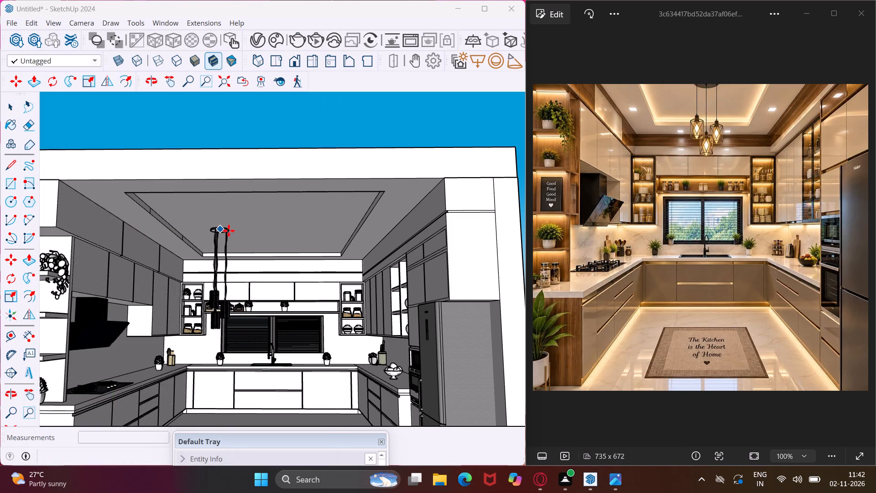
{"action": "scroll", "coordinate": [253, 223], "scroll_direction": "up", "scroll_amount": 1}
{"action": "middle_click_drag", "start_coordinate": [253, 223], "coordinate": [266, 181]}
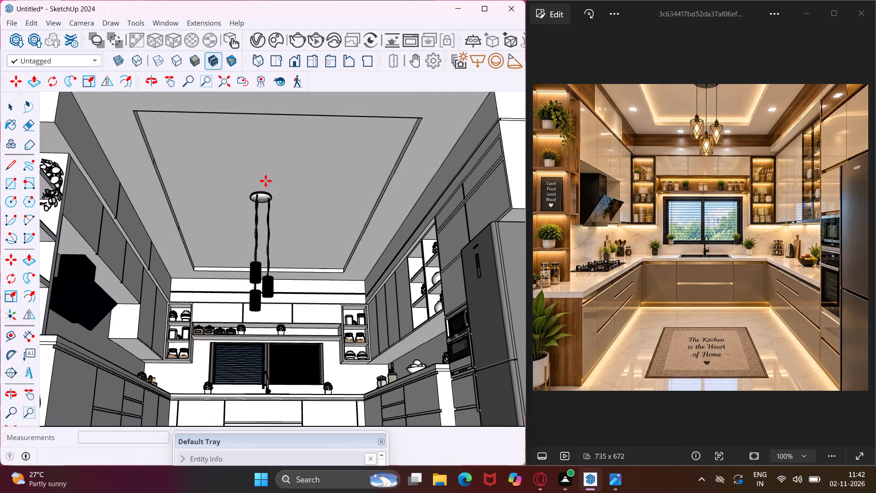
{"action": "left_click", "coordinate": [266, 181]}
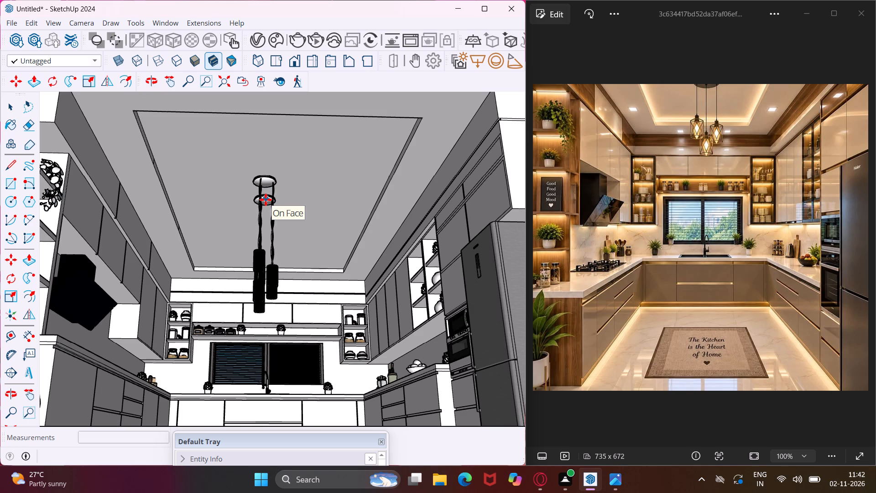
{"action": "key", "text": "Escape"}
{"action": "middle_click_drag", "start_coordinate": [209, 191], "coordinate": [195, 263]}
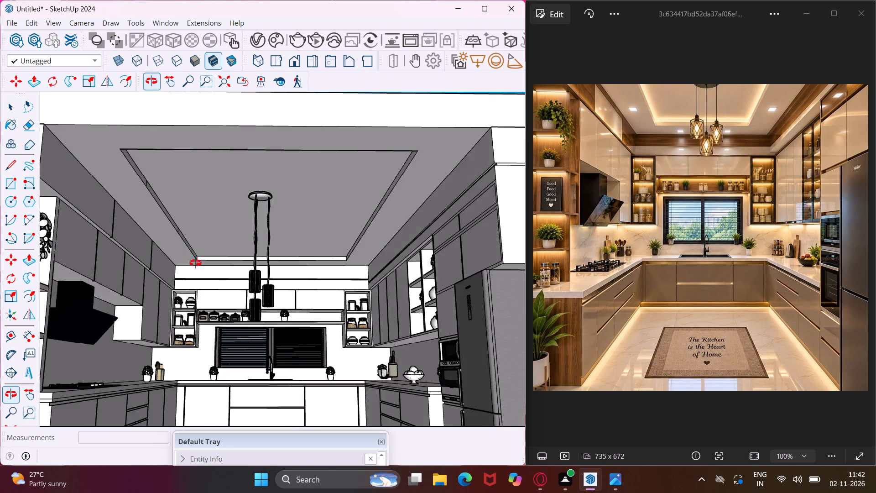
{"action": "middle_click_drag", "start_coordinate": [195, 263], "coordinate": [195, 279]}
{"action": "scroll", "coordinate": [209, 195], "scroll_direction": "down", "scroll_amount": 5}
{"action": "scroll", "coordinate": [147, 252], "scroll_direction": "up", "scroll_amount": 5}
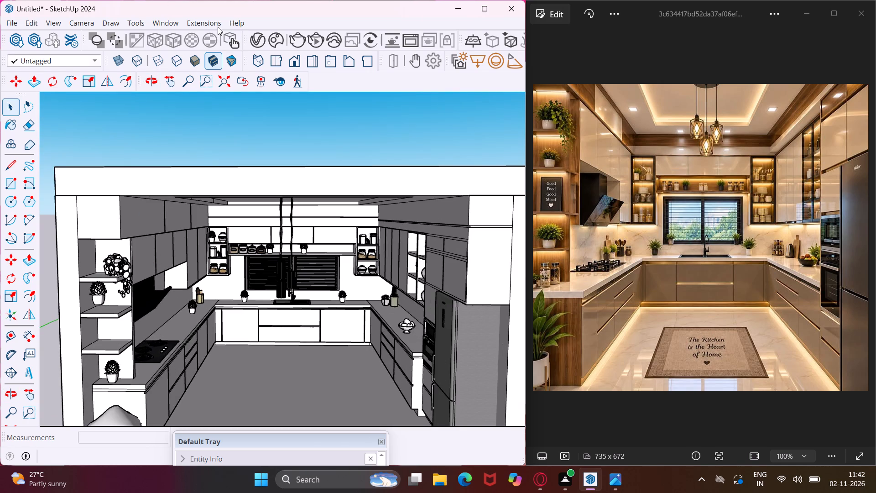
Create a new Generic material in the V-Ray Asset Editor.
{"action": "left_click", "coordinate": [261, 40]}
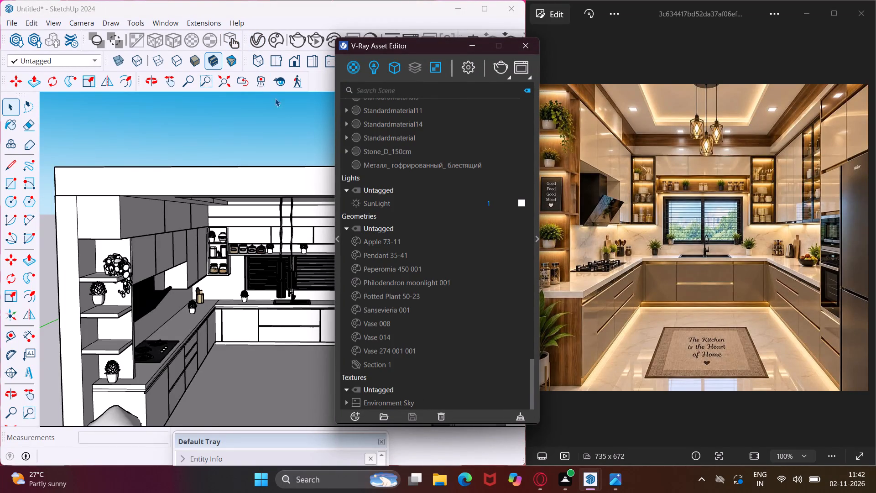
{"action": "left_click", "coordinate": [537, 240]}
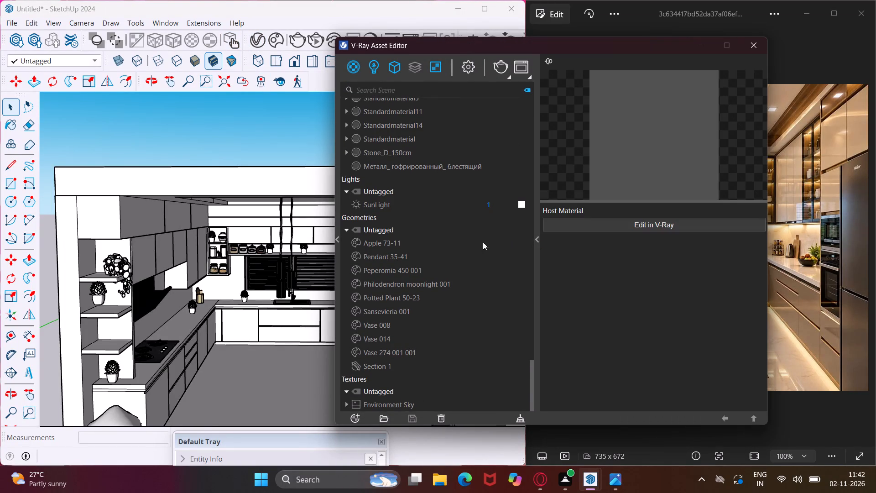
{"action": "left_click", "coordinate": [358, 419]}
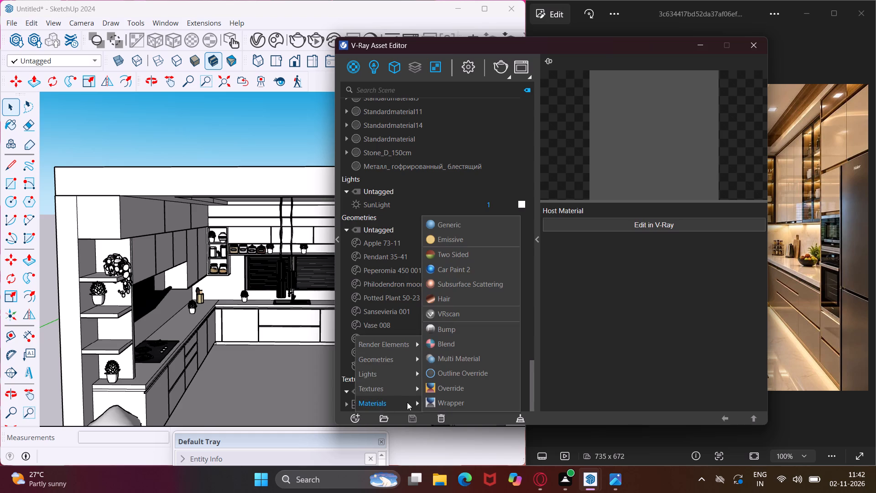
{"action": "left_click", "coordinate": [429, 230]}
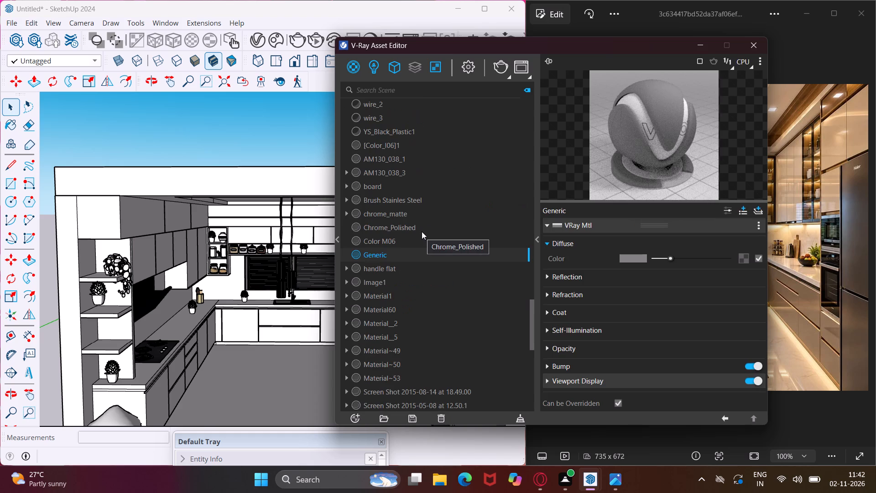
Switch the new Generic material's preview scene to Wall.
{"action": "left_click", "coordinate": [638, 260]}
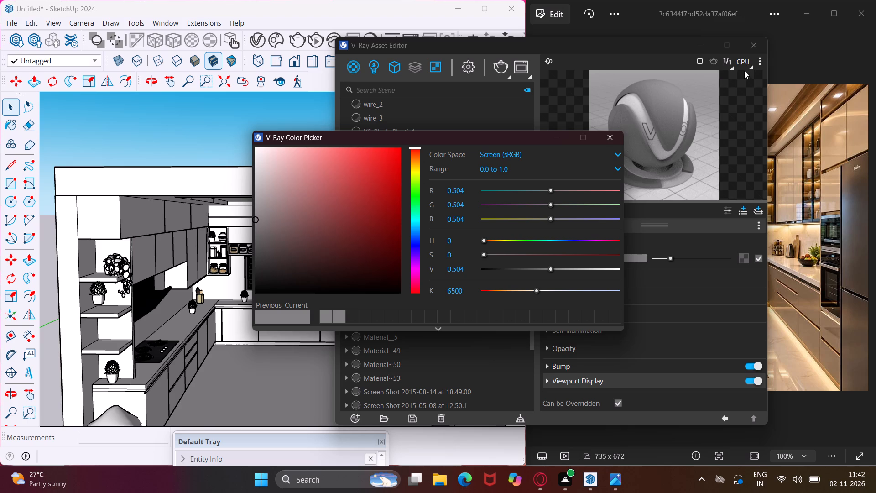
{"action": "left_click", "coordinate": [759, 63]}
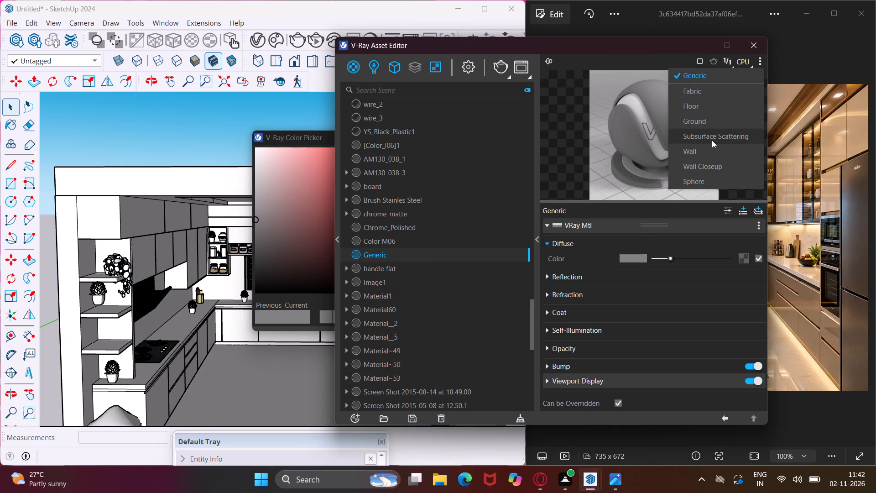
{"action": "left_click", "coordinate": [712, 147]}
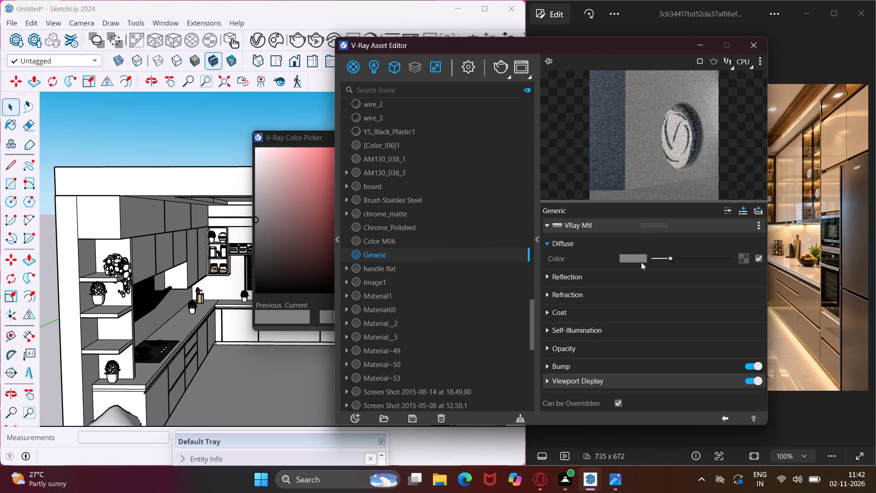
Set the Generic material's diffuse colour to a muted grey-green, about R 0.595, G 0.632, B 0.592.
{"action": "left_click", "coordinate": [639, 257]}
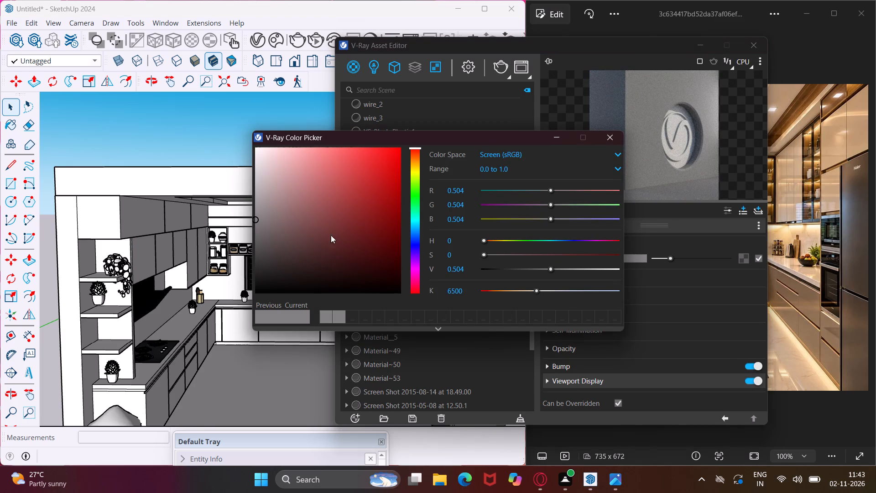
{"action": "left_click", "coordinate": [256, 179]}
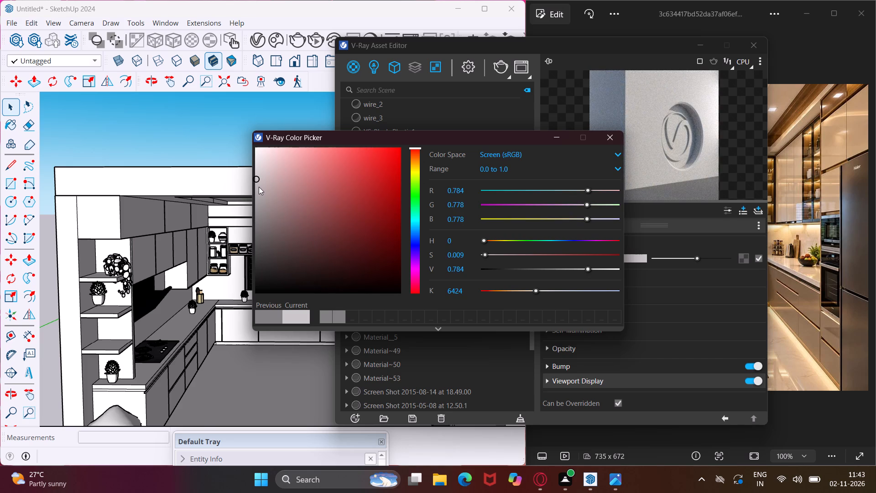
{"action": "left_click", "coordinate": [259, 187]}
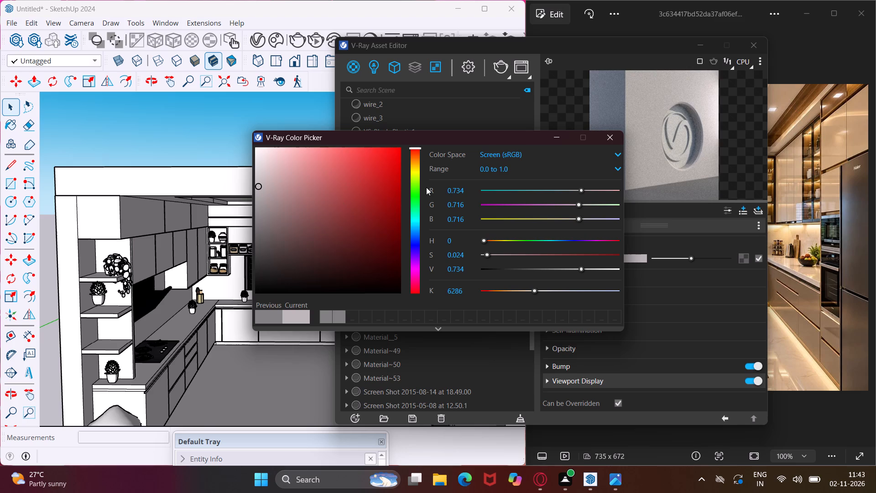
{"action": "left_click", "coordinate": [414, 191]}
{"action": "left_click", "coordinate": [415, 201]}
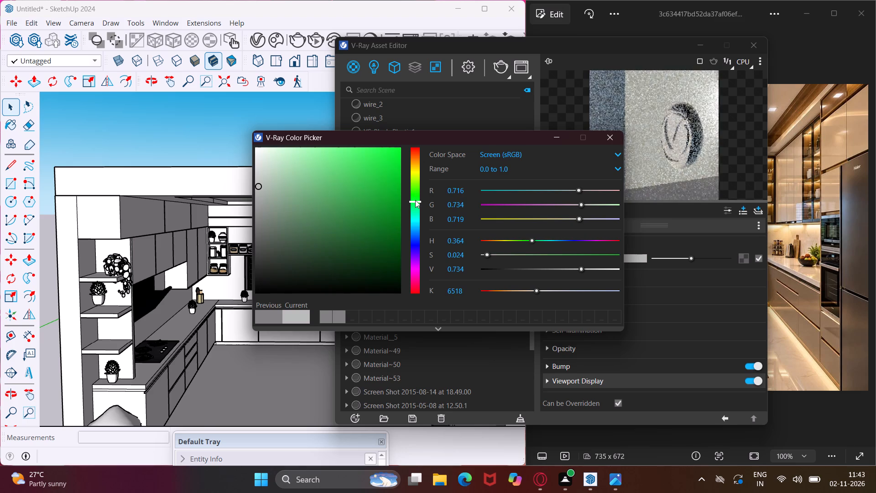
{"action": "left_click", "coordinate": [414, 194]}
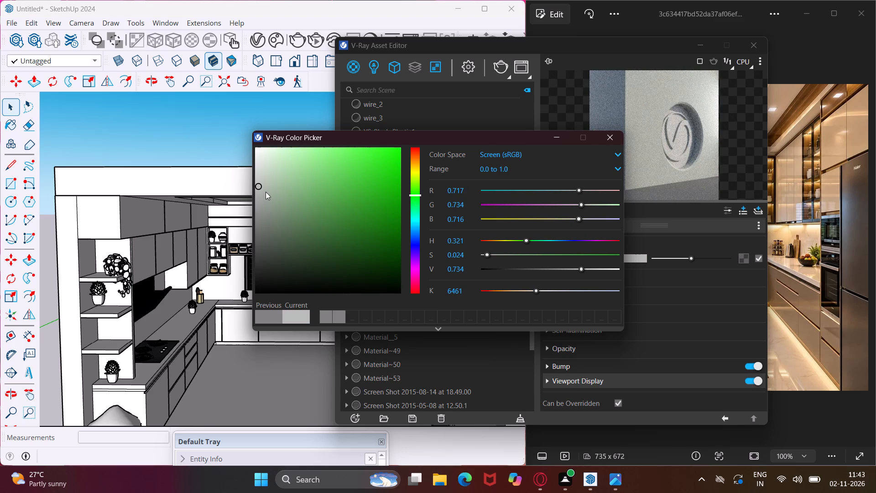
{"action": "left_click", "coordinate": [266, 192]}
{"action": "left_click", "coordinate": [270, 198]}
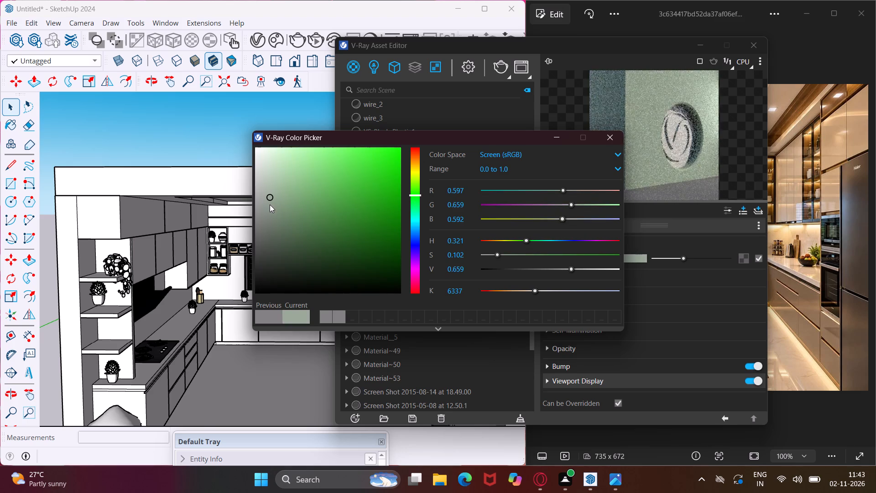
{"action": "left_click", "coordinate": [265, 201]}
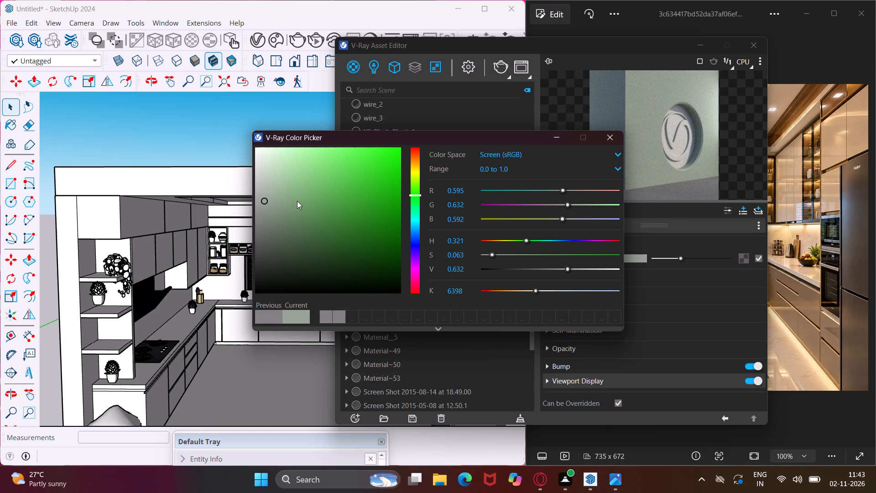
{"action": "left_click", "coordinate": [550, 139]}
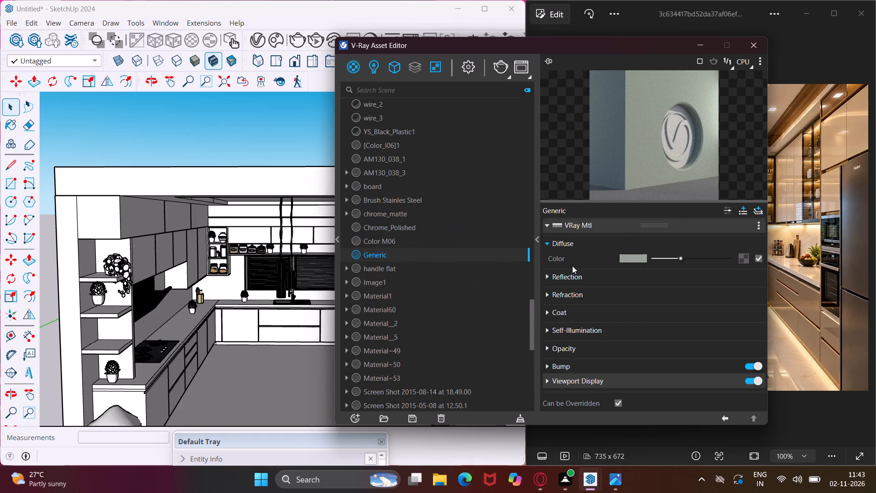
Set the Generic material's reflection colour to a muted green, about R 0.498, G 0.577, B 0.487.
{"action": "left_click", "coordinate": [547, 279]}
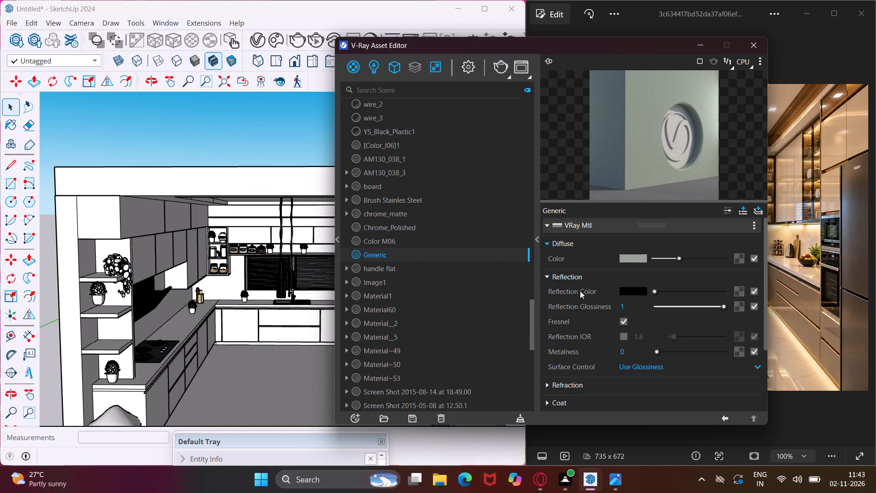
{"action": "left_click", "coordinate": [631, 293]}
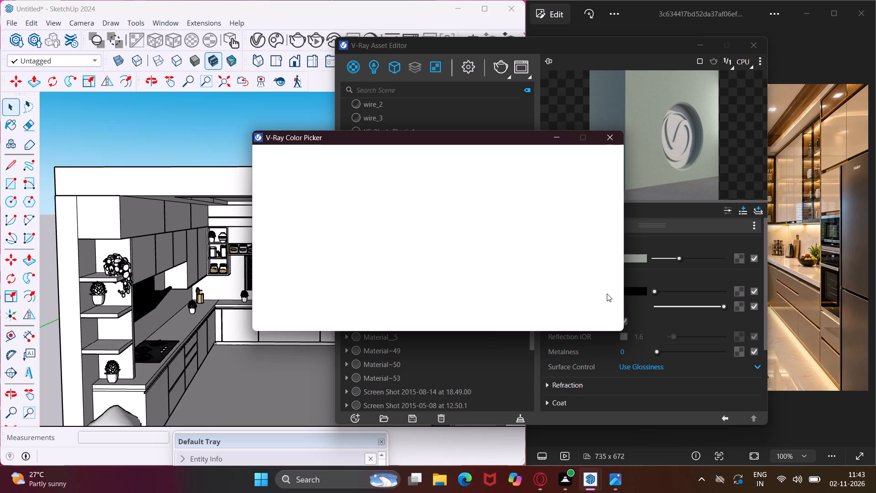
{"action": "left_click", "coordinate": [417, 194]}
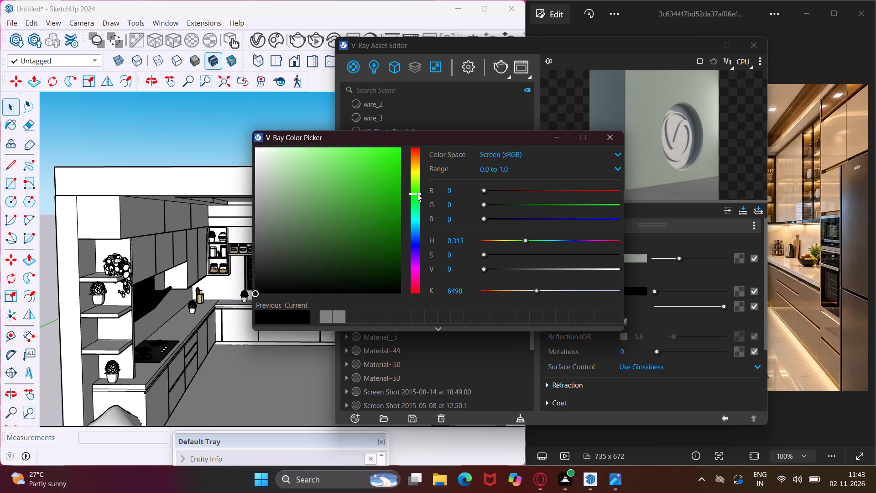
{"action": "left_click", "coordinate": [278, 210]}
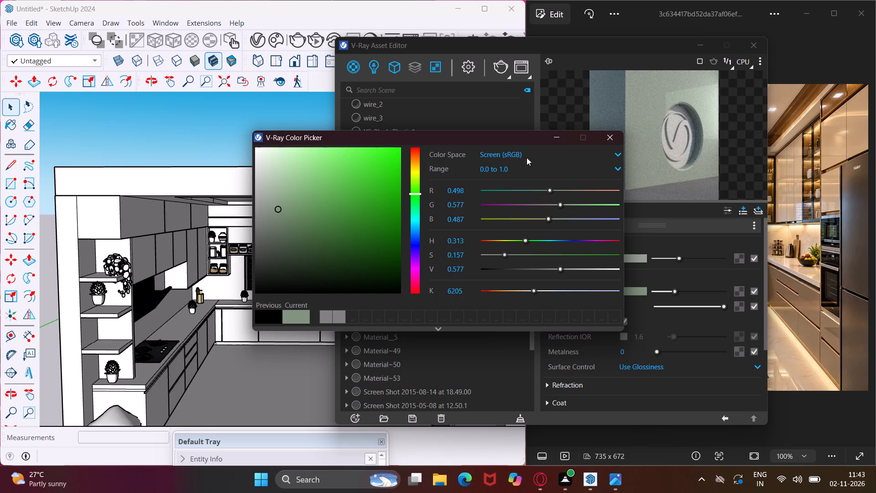
{"action": "left_click", "coordinate": [548, 142]}
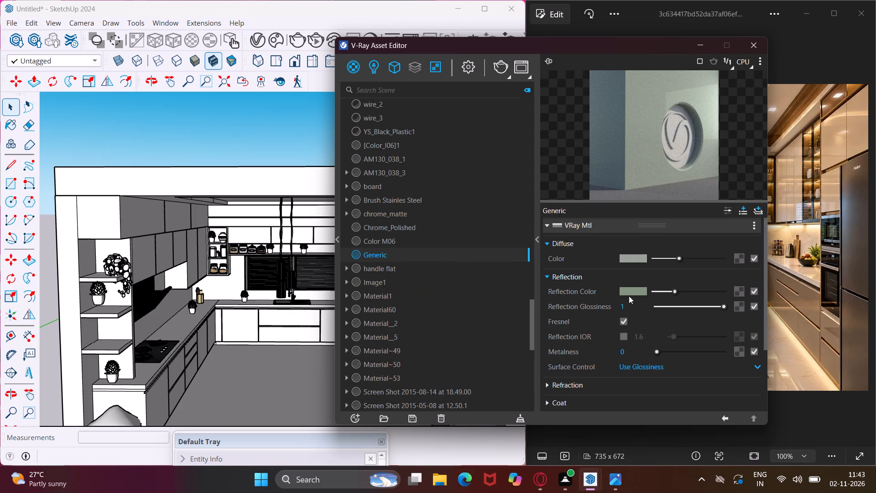
Set the Generic material's reflection glossiness to 0.95, enable its custom reflection IOR with value 4, and put the V-Ray Asset Editor away.
{"action": "left_click", "coordinate": [720, 305]}
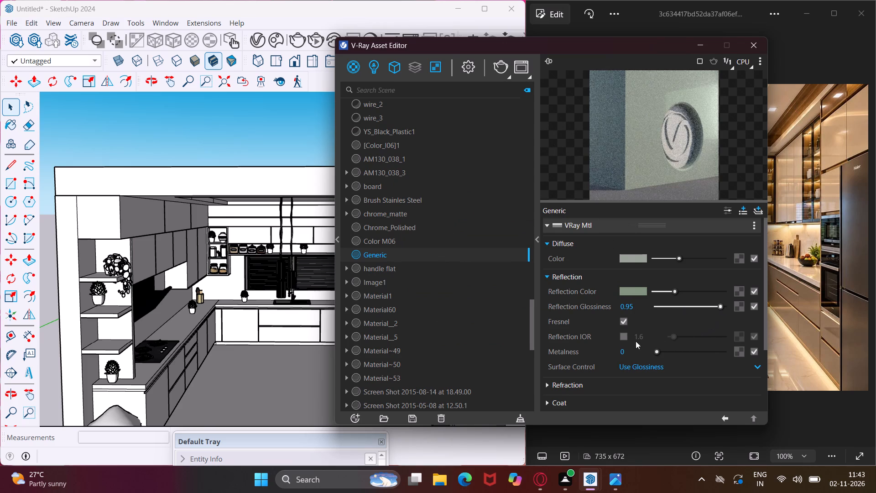
{"action": "left_click", "coordinate": [621, 337]}
{"action": "left_click", "coordinate": [644, 337]}
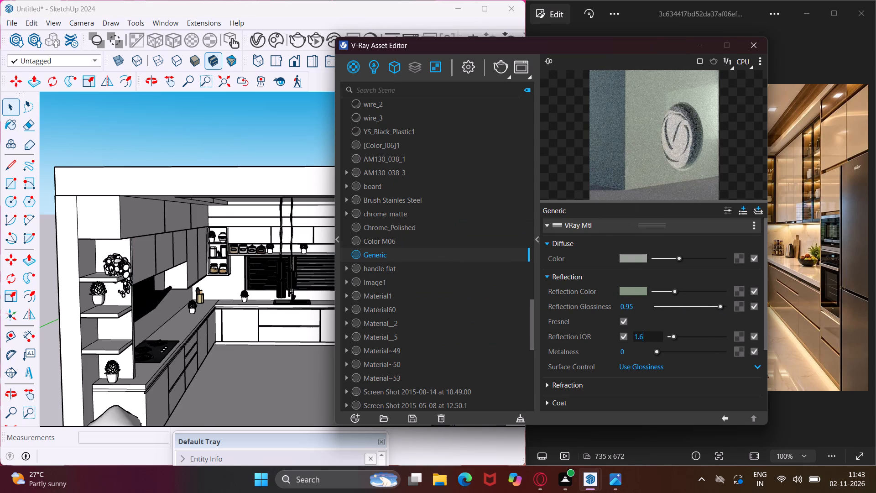
{"action": "key", "text": "BackSpace"}
{"action": "key", "text": "BackSpace"}
{"action": "key", "text": "BackSpace"}
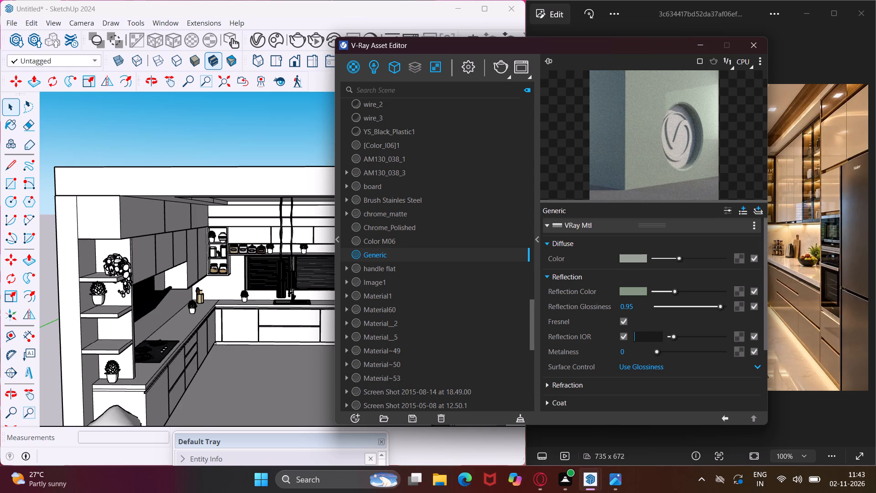
{"action": "key", "text": "4"}
{"action": "key", "text": "Return"}
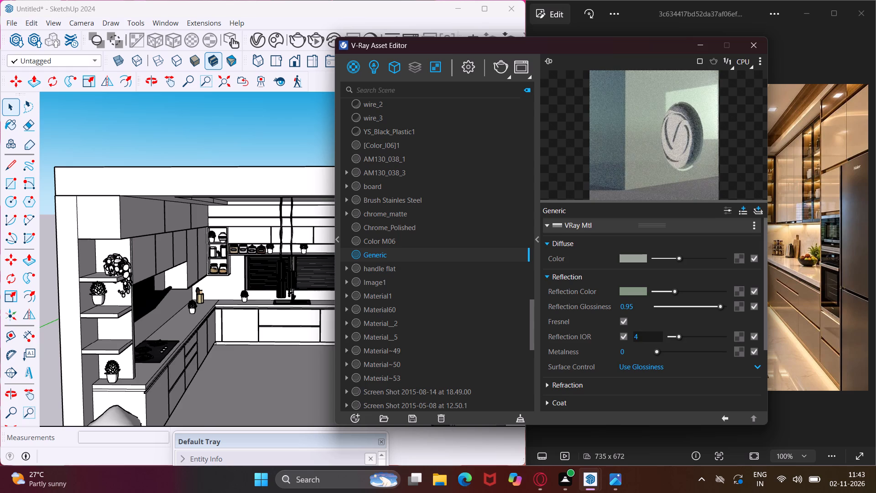
{"action": "double_click", "coordinate": [485, 256]}
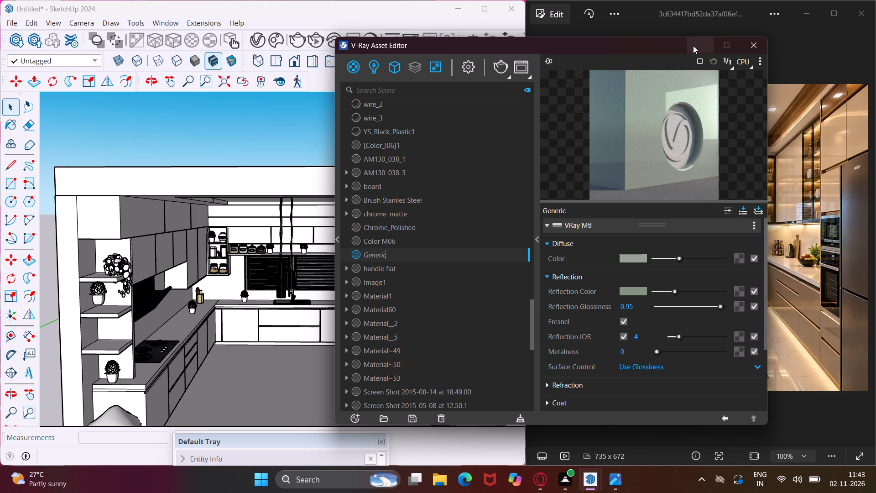
{"action": "left_click", "coordinate": [693, 46]}
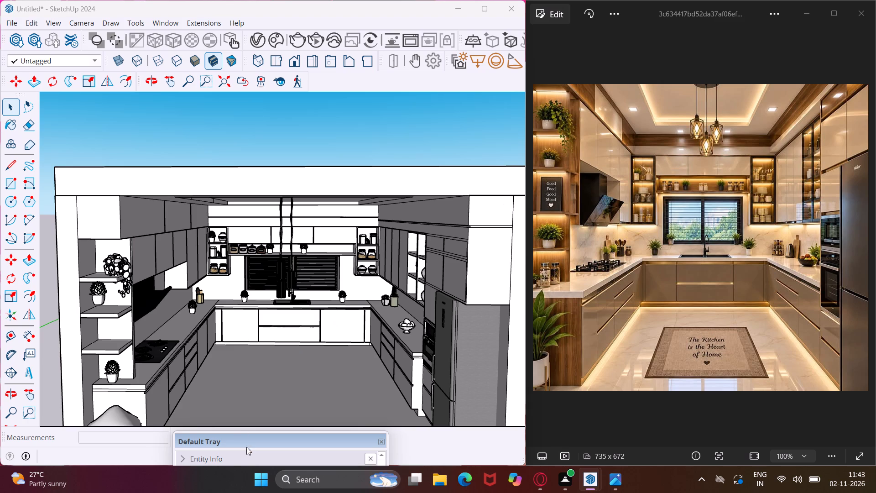
Paint the large end front and the two wide drawer fronts of the hob-side base cabinets with the Generic material.
{"action": "left_click_drag", "start_coordinate": [248, 451], "coordinate": [244, 408]}
{"action": "left_click_drag", "start_coordinate": [251, 440], "coordinate": [250, 433]}
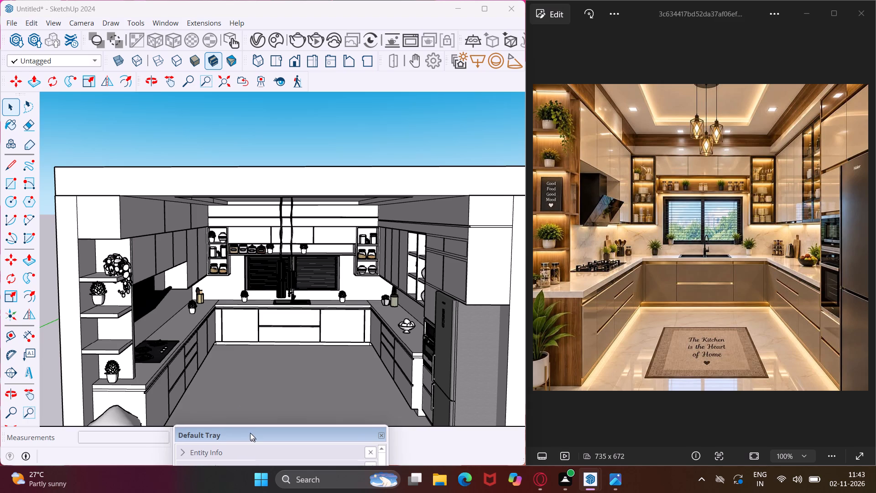
{"action": "left_click_drag", "start_coordinate": [250, 433], "coordinate": [250, 365]}
{"action": "left_click", "coordinate": [189, 433]}
{"action": "left_click_drag", "start_coordinate": [234, 361], "coordinate": [244, 426]}
{"action": "scroll", "coordinate": [167, 386], "scroll_direction": "up", "scroll_amount": 4}
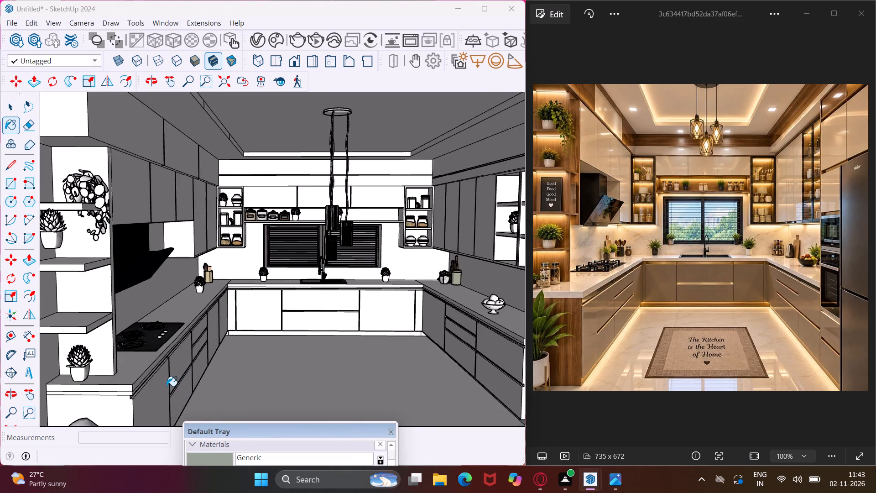
{"action": "scroll", "coordinate": [167, 386], "scroll_direction": "up", "scroll_amount": 7}
{"action": "middle_click_drag", "start_coordinate": [167, 386], "coordinate": [161, 332]}
{"action": "left_click", "coordinate": [131, 337]}
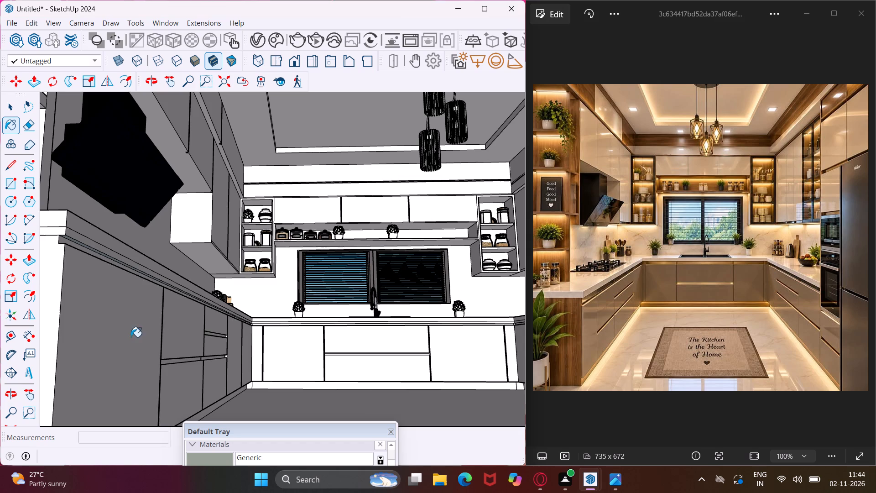
{"action": "left_click", "coordinate": [185, 324]}
{"action": "middle_click_drag", "start_coordinate": [185, 322], "coordinate": [161, 349]}
{"action": "scroll", "coordinate": [172, 381], "scroll_direction": "up", "scroll_amount": 3}
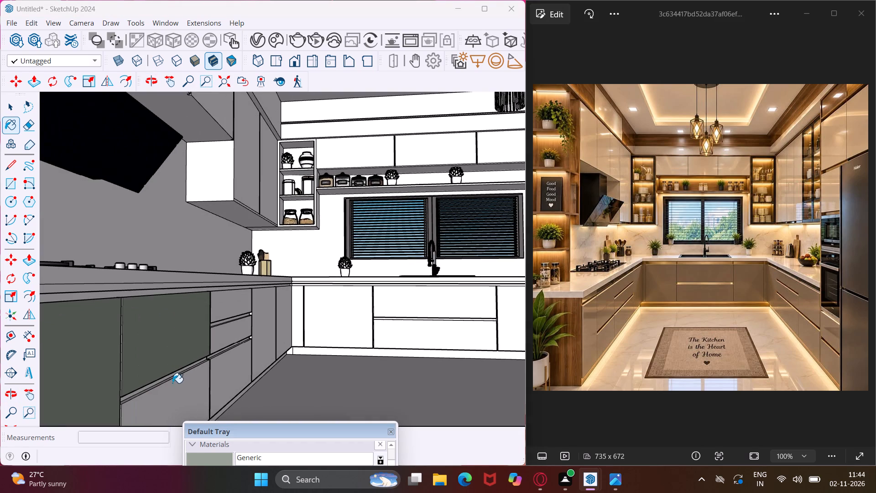
{"action": "left_click", "coordinate": [176, 388]}
Paint the hob-side run's three narrow drawer fronts and the two remaining fronts beside the corner with Generic.
{"action": "left_click", "coordinate": [220, 335]}
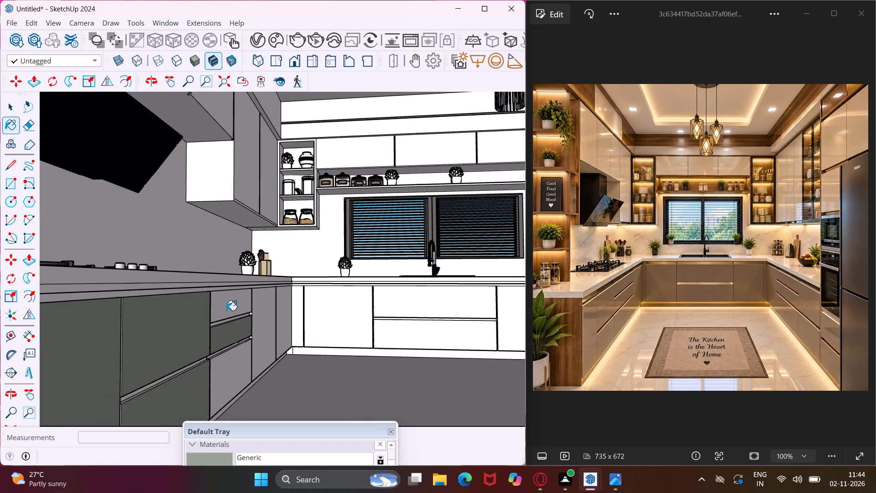
{"action": "left_click", "coordinate": [226, 307]}
{"action": "left_click", "coordinate": [235, 365]}
{"action": "left_click", "coordinate": [261, 322]}
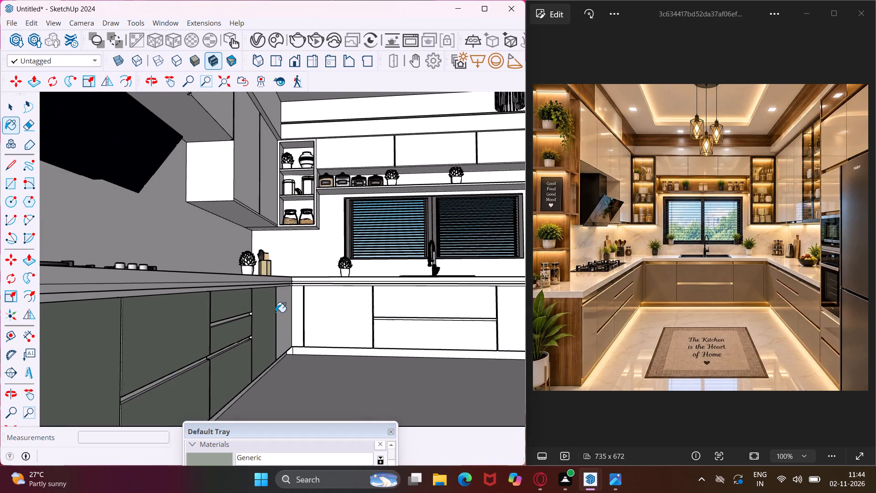
{"action": "left_click", "coordinate": [280, 309]}
Paint all base cabinet fronts under the sink with Generic: both doors, the two wide drawers and the narrow corner strips.
{"action": "left_click", "coordinate": [300, 304]}
{"action": "left_click", "coordinate": [311, 300]}
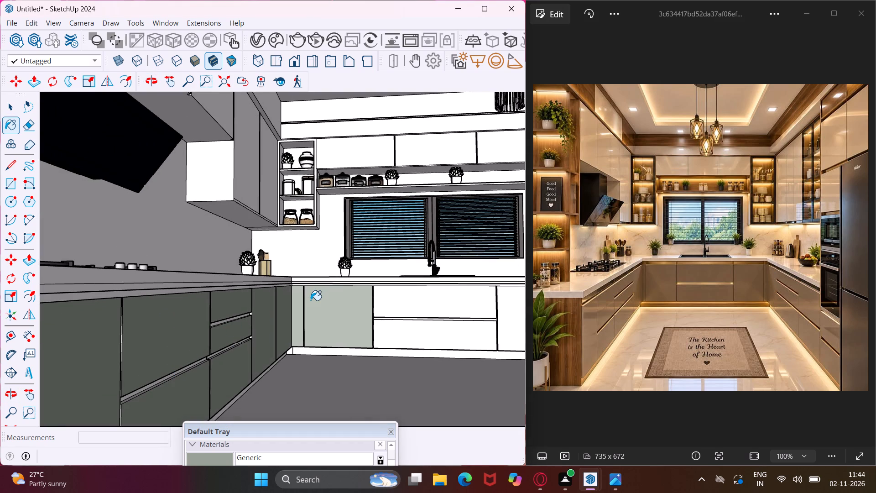
{"action": "scroll", "coordinate": [311, 300], "scroll_direction": "down", "scroll_amount": 7}
{"action": "scroll", "coordinate": [355, 299], "scroll_direction": "up", "scroll_amount": 3}
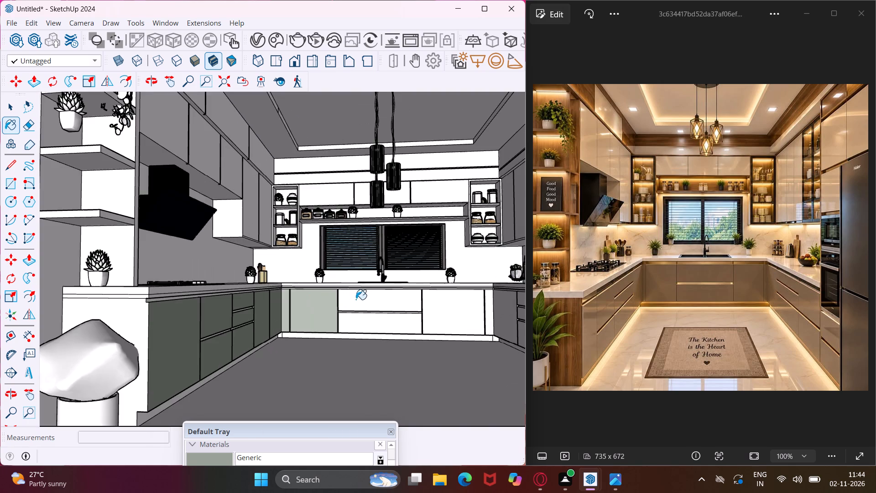
{"action": "scroll", "coordinate": [358, 300], "scroll_direction": "up", "scroll_amount": 3}
{"action": "left_click", "coordinate": [358, 300]}
{"action": "left_click", "coordinate": [371, 325]}
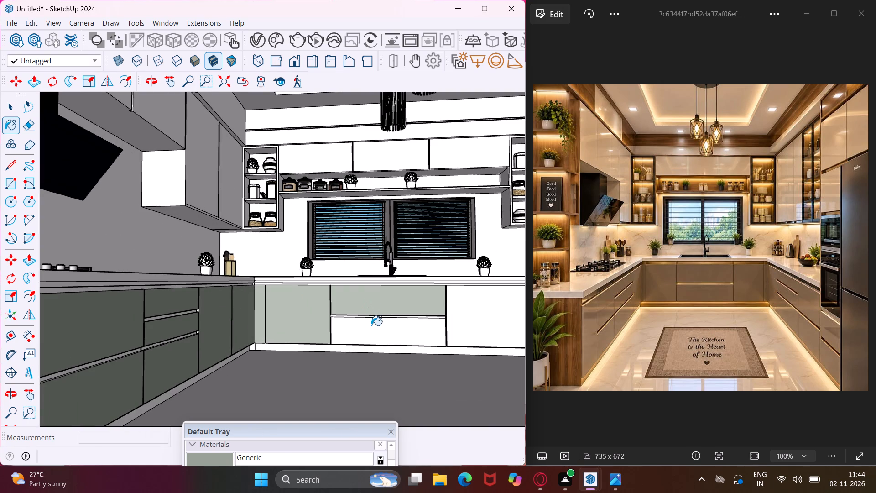
{"action": "scroll", "coordinate": [209, 312], "scroll_direction": "down", "scroll_amount": 6}
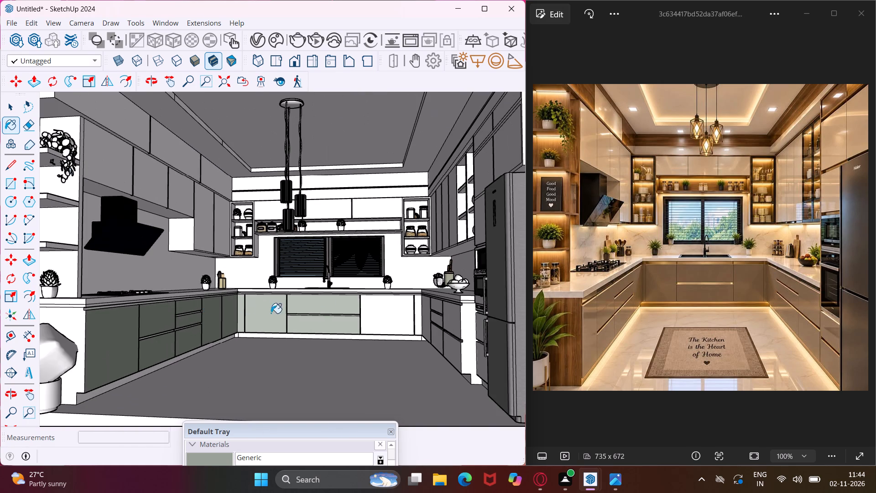
{"action": "scroll", "coordinate": [384, 329], "scroll_direction": "up", "scroll_amount": 5}
{"action": "left_click", "coordinate": [383, 312]}
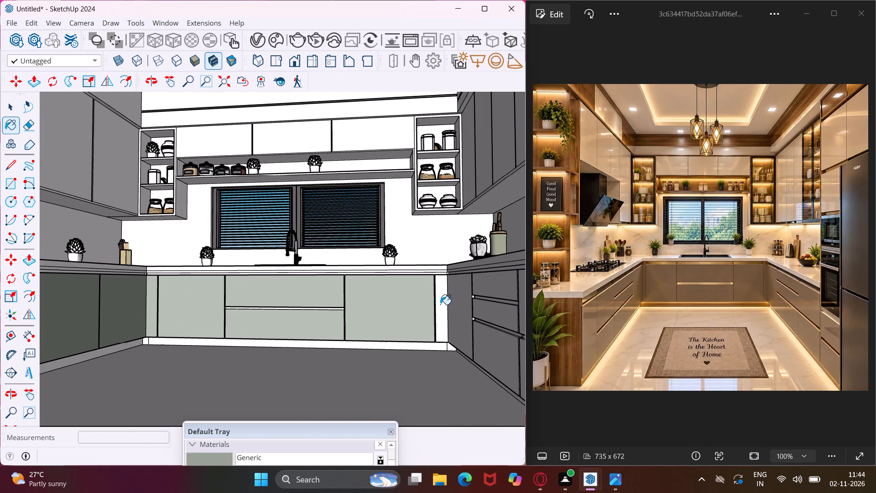
{"action": "left_click", "coordinate": [439, 299]}
Paint the refrigerator-side run's base cabinet fronts, including the two drawers under the oven and the corner front, with Generic.
{"action": "scroll", "coordinate": [207, 318], "scroll_direction": "down", "scroll_amount": 3}
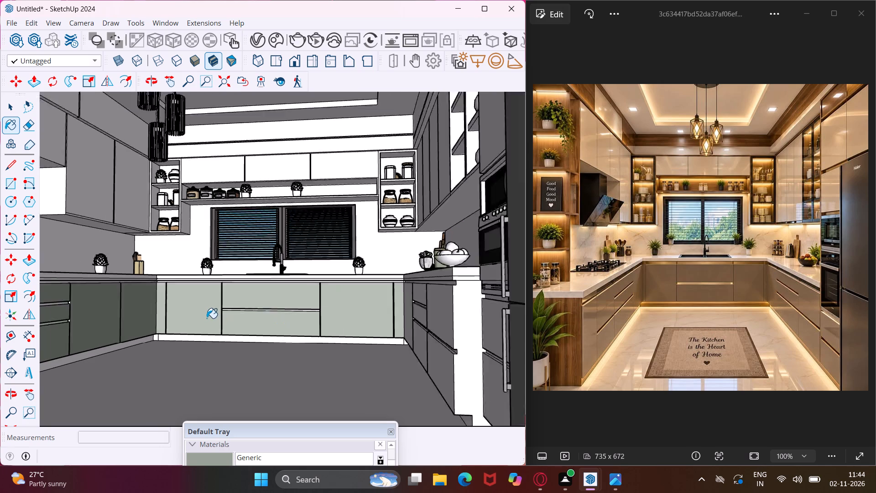
{"action": "scroll", "coordinate": [207, 318], "scroll_direction": "down", "scroll_amount": 5}
{"action": "middle_click_drag", "start_coordinate": [229, 315], "coordinate": [313, 330]}
{"action": "scroll", "coordinate": [339, 325], "scroll_direction": "up", "scroll_amount": 9}
{"action": "left_click", "coordinate": [361, 330]}
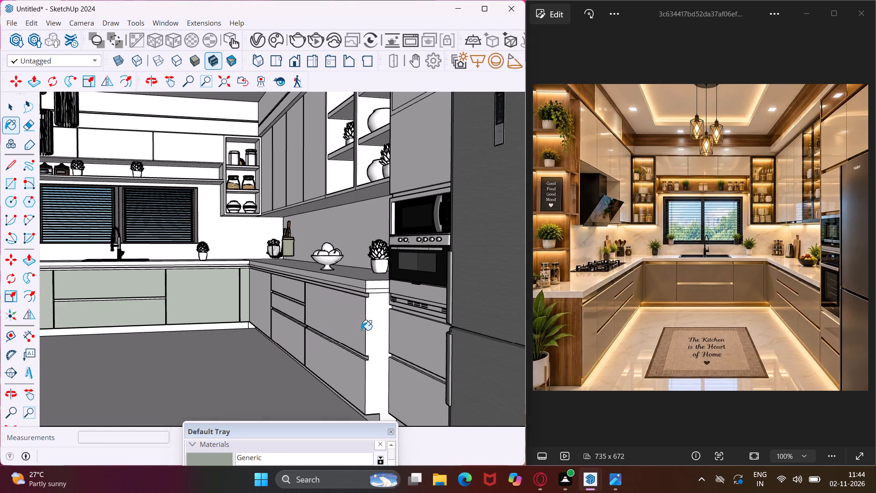
{"action": "left_click", "coordinate": [359, 360]}
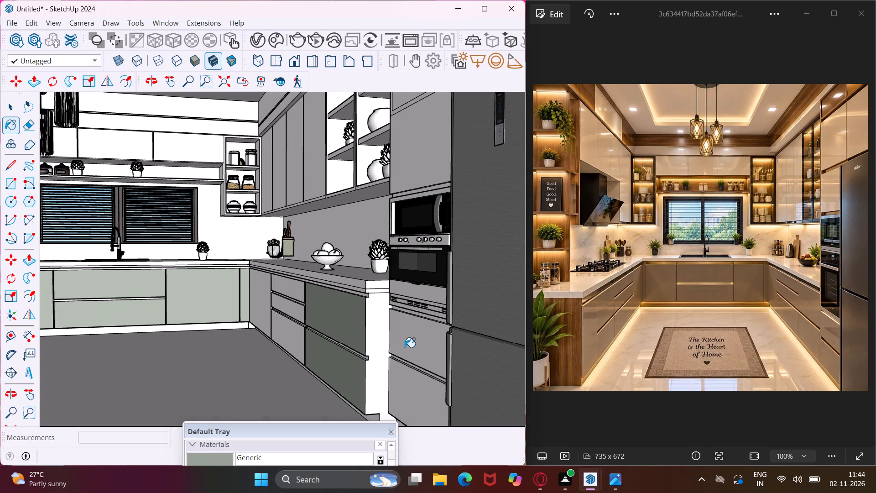
{"action": "left_click", "coordinate": [405, 347]}
{"action": "left_click", "coordinate": [399, 383]}
{"action": "scroll", "coordinate": [281, 330], "scroll_direction": "up", "scroll_amount": 3}
{"action": "left_click", "coordinate": [281, 330]}
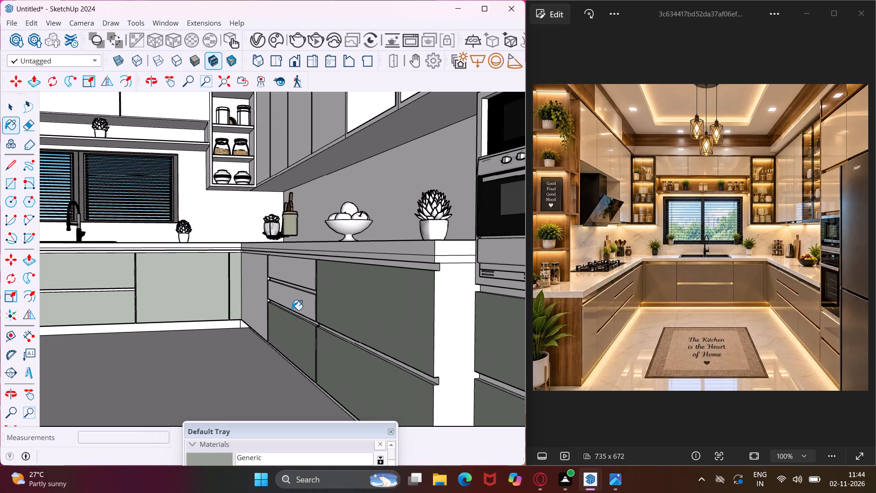
{"action": "left_click", "coordinate": [292, 307]}
{"action": "left_click", "coordinate": [300, 278]}
{"action": "left_click", "coordinate": [260, 282]}
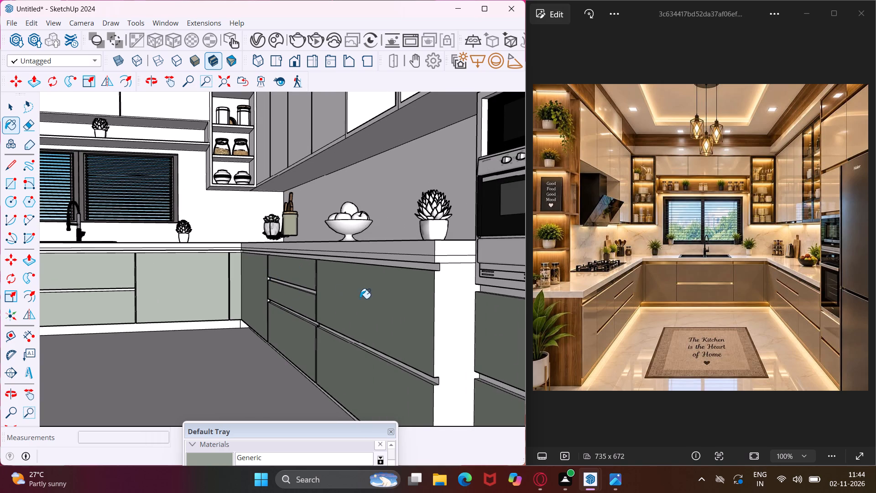
Paint the lower strip of the refrigerator-side countertop's front edge with the Generic material.
{"action": "middle_click_drag", "start_coordinate": [360, 299], "coordinate": [340, 283]}
{"action": "scroll", "coordinate": [377, 244], "scroll_direction": "up", "scroll_amount": 6}
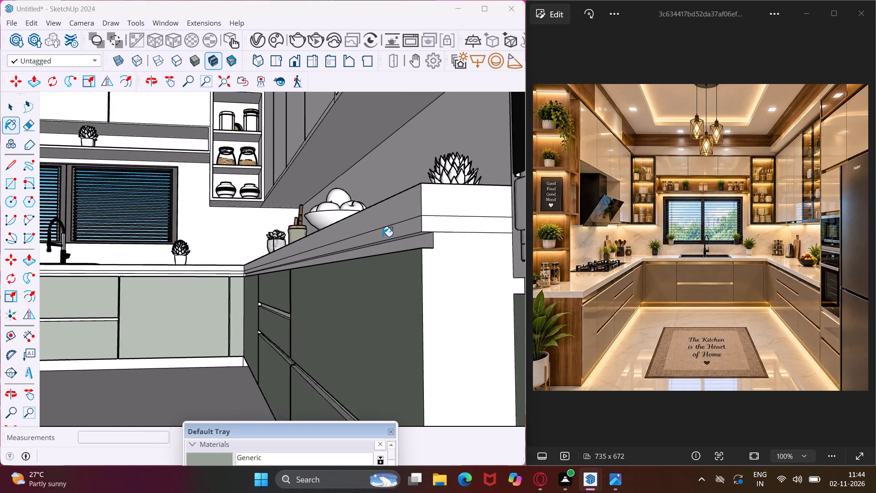
{"action": "scroll", "coordinate": [382, 236], "scroll_direction": "up", "scroll_amount": 3}
{"action": "left_click", "coordinate": [406, 229]}
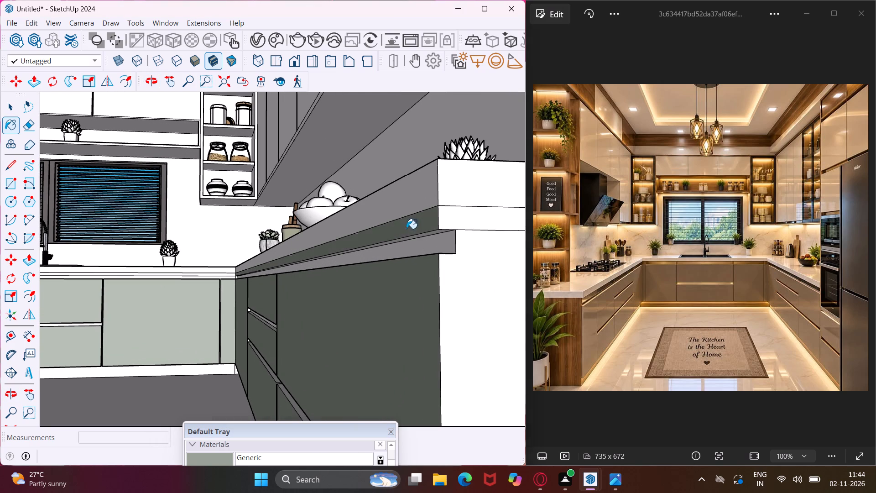
Paint the lower strip of the hob-side countertop's front edge with the Generic material.
{"action": "middle_click_drag", "start_coordinate": [314, 307], "coordinate": [399, 349]}
{"action": "scroll", "coordinate": [399, 349], "scroll_direction": "down", "scroll_amount": 8}
{"action": "scroll", "coordinate": [349, 361], "scroll_direction": "down", "scroll_amount": 4}
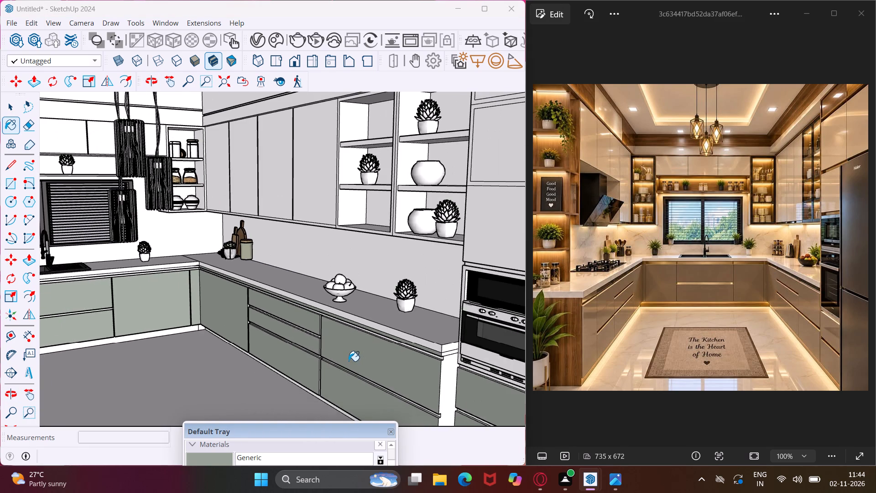
{"action": "scroll", "coordinate": [349, 361], "scroll_direction": "down", "scroll_amount": 2}
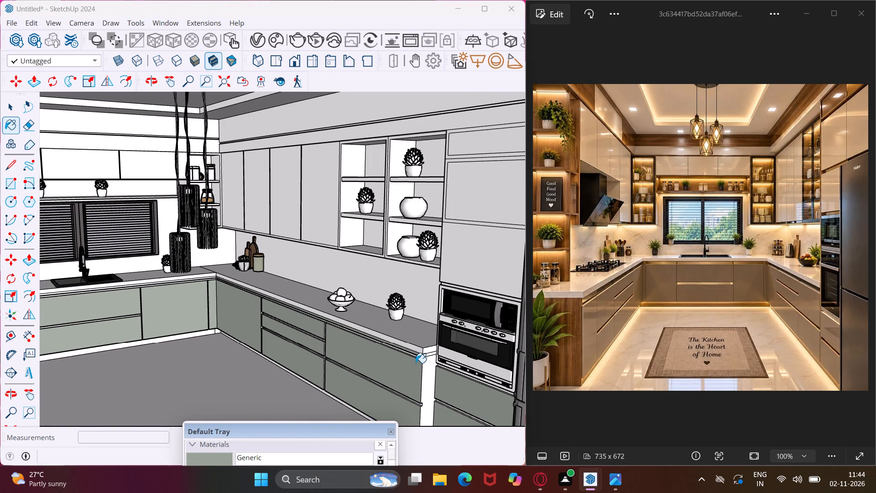
{"action": "scroll", "coordinate": [415, 363], "scroll_direction": "down", "scroll_amount": 8}
{"action": "scroll", "coordinate": [281, 383], "scroll_direction": "down", "scroll_amount": 1}
{"action": "middle_click_drag", "start_coordinate": [281, 383], "coordinate": [146, 351]}
{"action": "scroll", "coordinate": [131, 399], "scroll_direction": "up", "scroll_amount": 8}
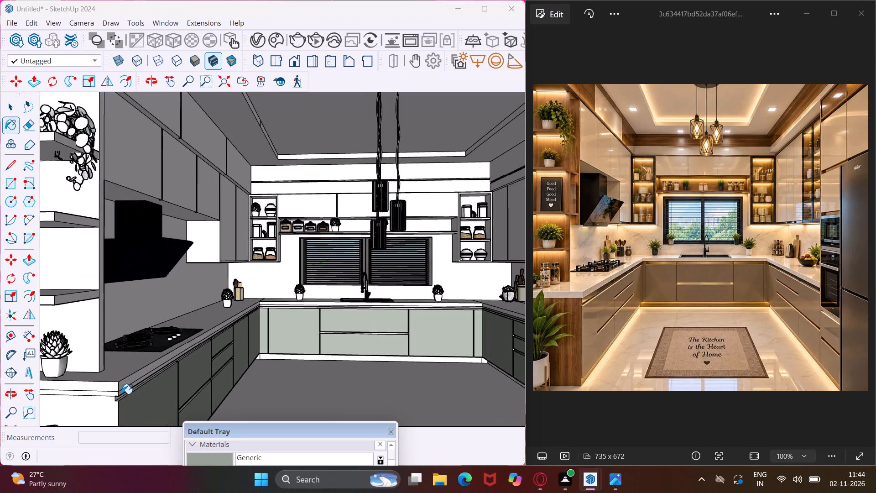
{"action": "scroll", "coordinate": [122, 394], "scroll_direction": "up", "scroll_amount": 11}
{"action": "left_click", "coordinate": [116, 388]}
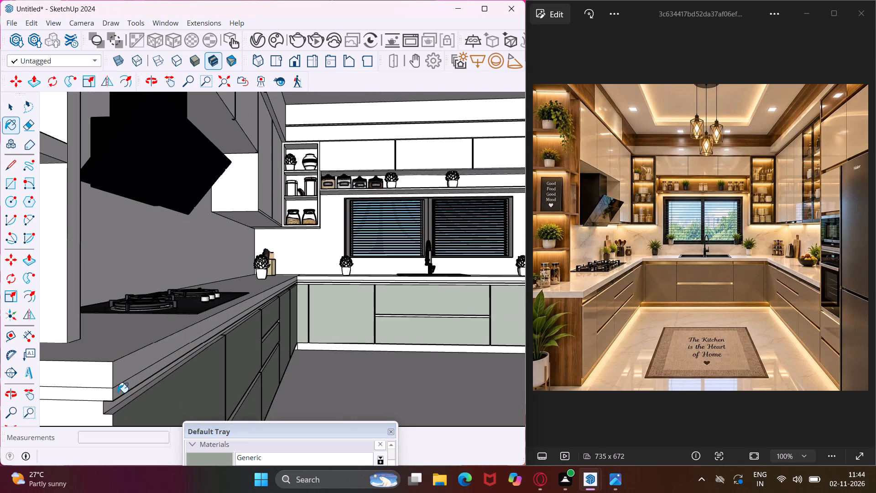
{"action": "left_click", "coordinate": [118, 393]}
{"action": "scroll", "coordinate": [118, 393], "scroll_direction": "down", "scroll_amount": 4}
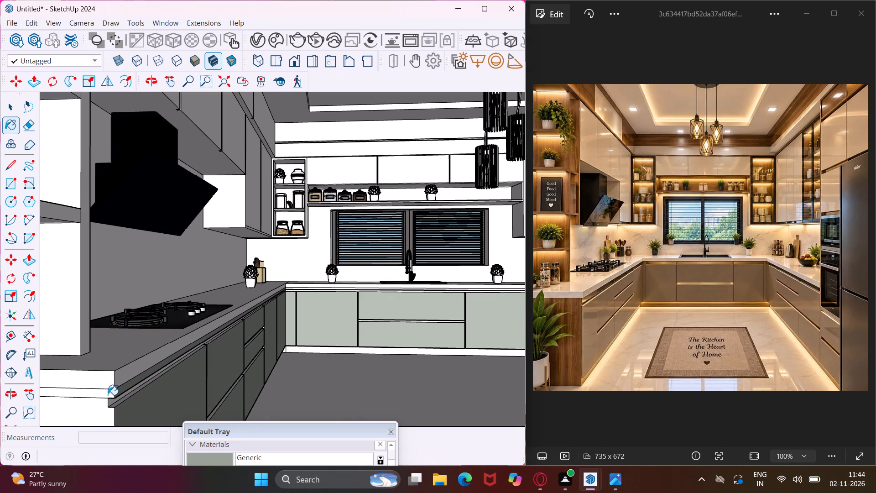
{"action": "left_click", "coordinate": [108, 395]}
{"action": "scroll", "coordinate": [126, 392], "scroll_direction": "down", "scroll_amount": 4}
{"action": "scroll", "coordinate": [307, 292], "scroll_direction": "up", "scroll_amount": 4}
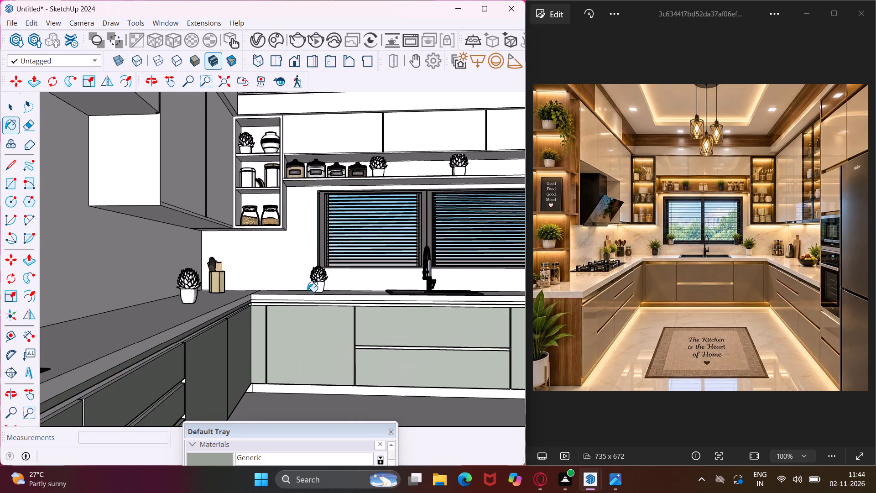
Paint the lower strip of the sink-side countertop's front edge with the Generic material.
{"action": "scroll", "coordinate": [307, 292], "scroll_direction": "up", "scroll_amount": 14}
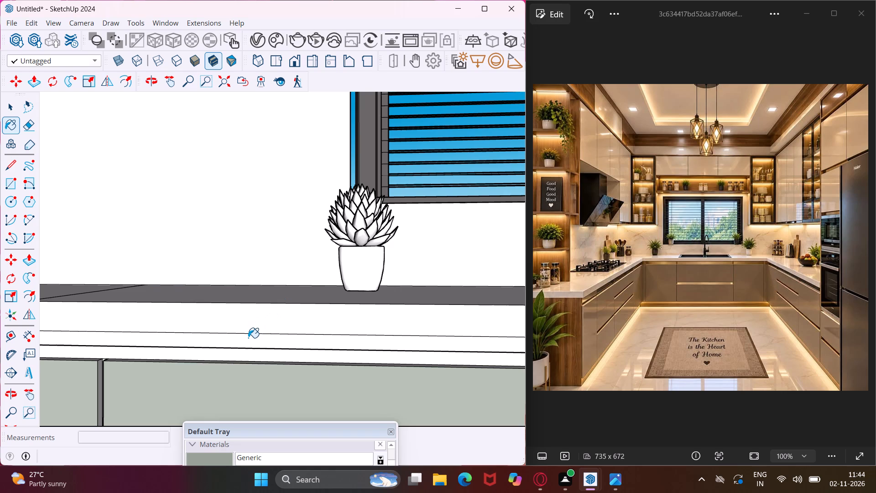
{"action": "left_click", "coordinate": [248, 338]}
{"action": "scroll", "coordinate": [248, 338], "scroll_direction": "down", "scroll_amount": 6}
{"action": "scroll", "coordinate": [141, 351], "scroll_direction": "down", "scroll_amount": 15}
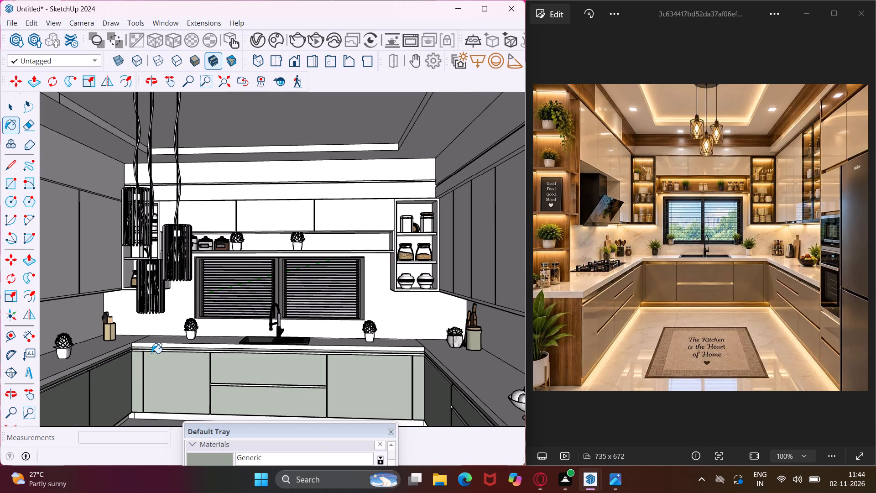
{"action": "key", "text": "Escape"}
{"action": "key", "text": "space"}
Push/Pull the upper strip of the hob-side countertop's front edge outward by 2".
{"action": "scroll", "coordinate": [104, 356], "scroll_direction": "up", "scroll_amount": 2}
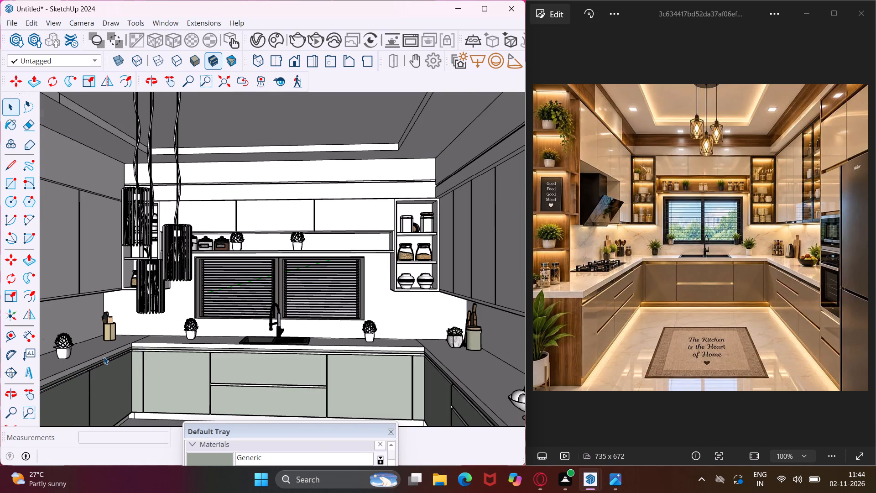
{"action": "scroll", "coordinate": [104, 357], "scroll_direction": "up", "scroll_amount": 10}
{"action": "left_click", "coordinate": [104, 357]}
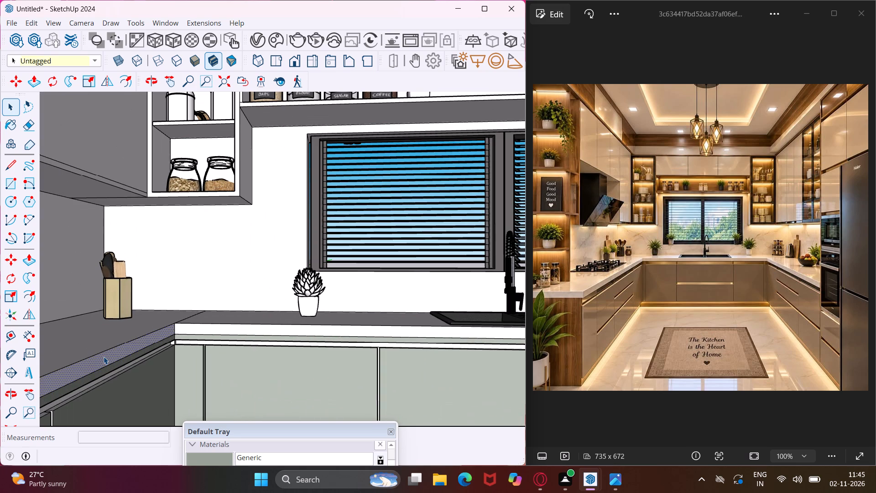
{"action": "key", "text": "p"}
{"action": "left_click", "coordinate": [104, 357]}
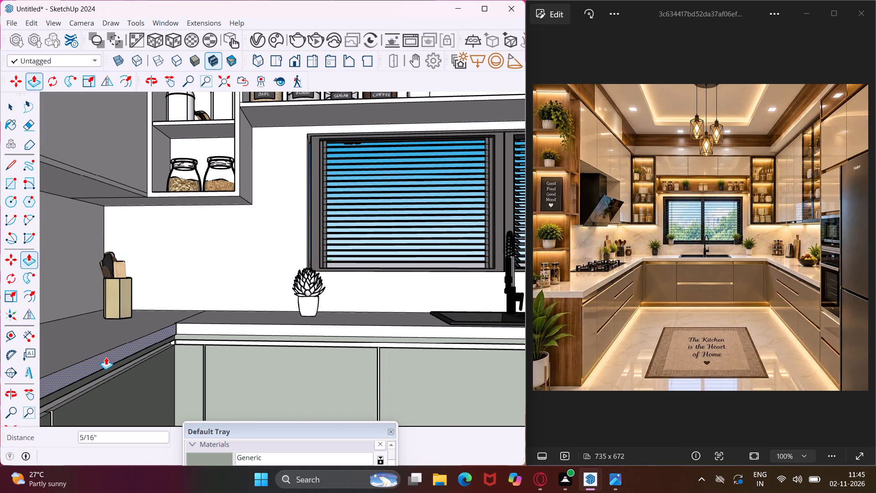
{"action": "type", "text": "2\""}
{"action": "key", "text": "Return"}
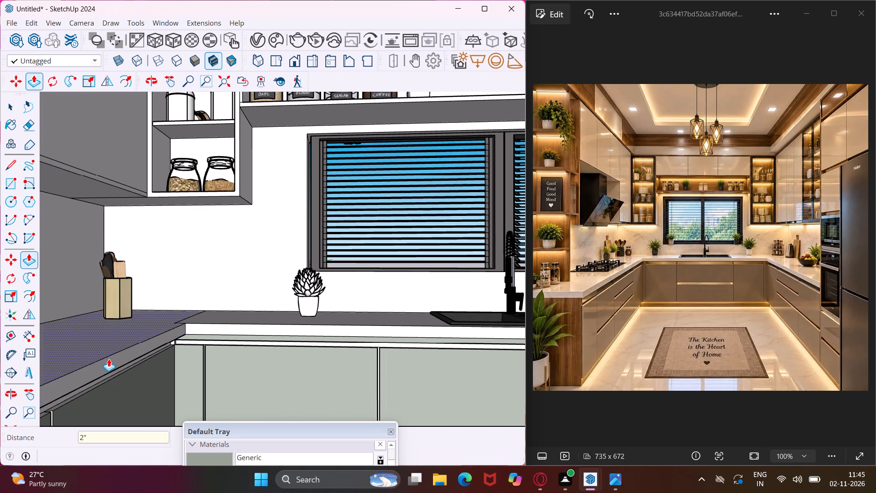
Repeat the 2" Push/Pull on the upper strip of the sink-side countertop's front edge.
{"action": "scroll", "coordinate": [197, 337], "scroll_direction": "up", "scroll_amount": 4}
{"action": "double_click", "coordinate": [203, 327]}
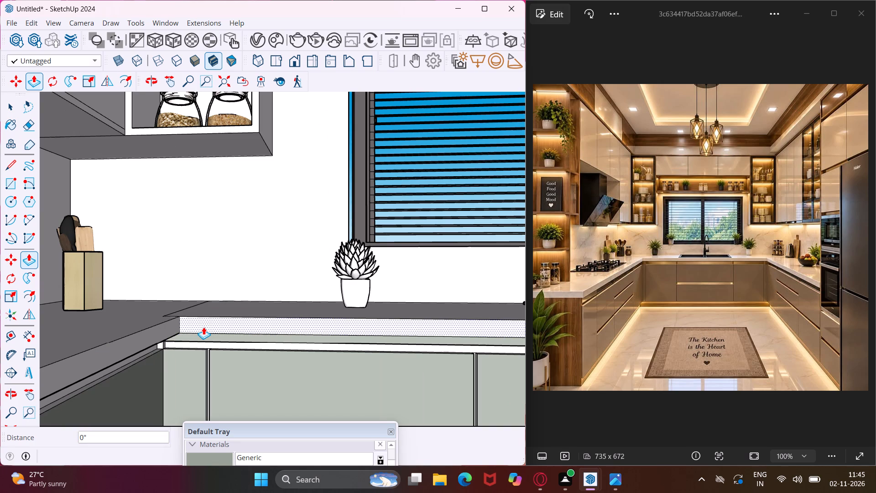
{"action": "scroll", "coordinate": [106, 314], "scroll_direction": "down", "scroll_amount": 14}
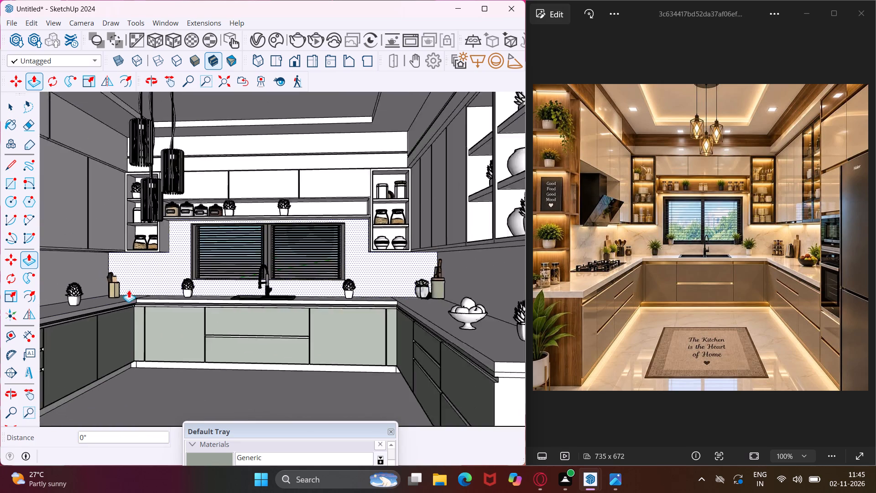
Repeat the 2" Push/Pull on the upper strip of the refrigerator-side countertop's front edge.
{"action": "scroll", "coordinate": [129, 290], "scroll_direction": "down", "scroll_amount": 4}
{"action": "middle_click_drag", "start_coordinate": [211, 345], "coordinate": [283, 383]}
{"action": "scroll", "coordinate": [365, 356], "scroll_direction": "up", "scroll_amount": 1}
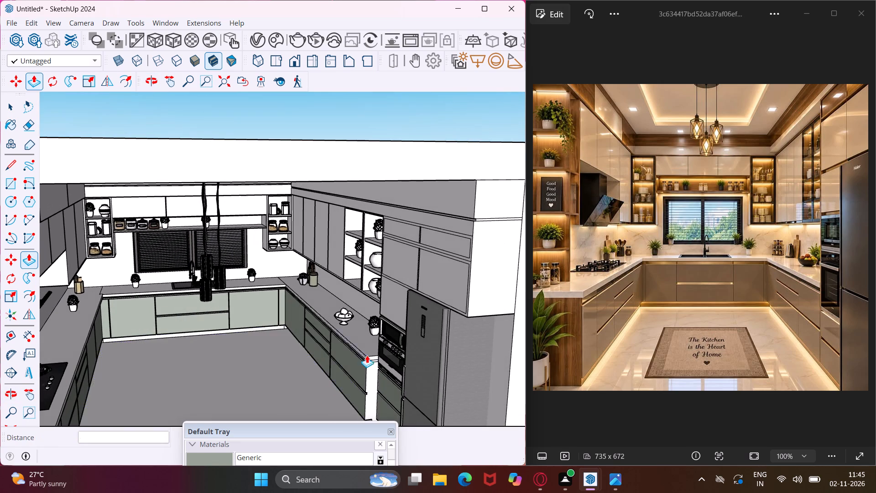
{"action": "scroll", "coordinate": [367, 355], "scroll_direction": "up", "scroll_amount": 11}
{"action": "double_click", "coordinate": [356, 356]}
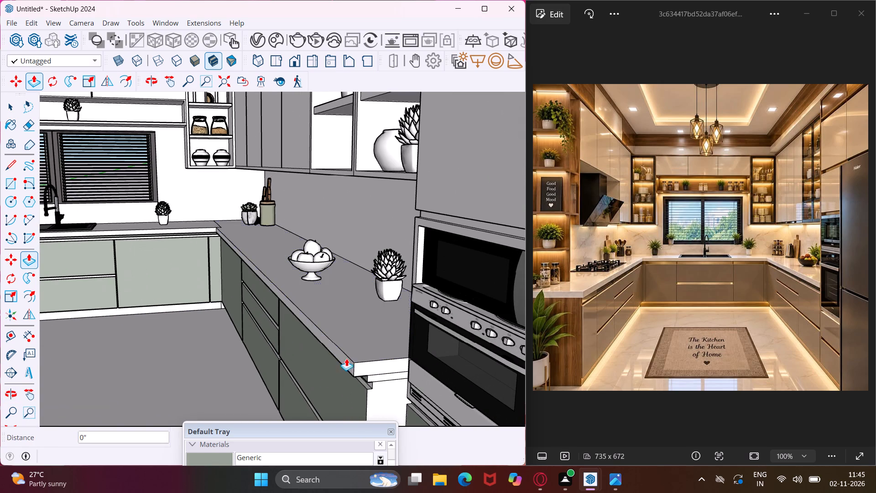
{"action": "scroll", "coordinate": [292, 341], "scroll_direction": "down", "scroll_amount": 11}
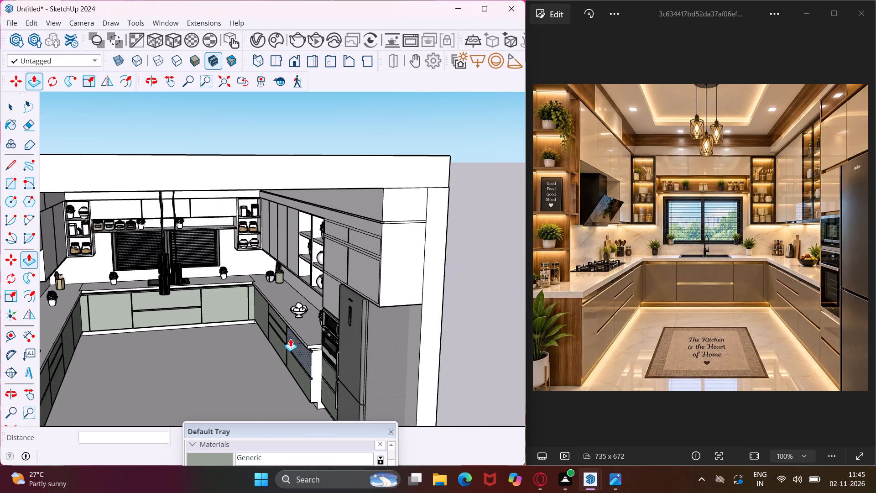
{"action": "key", "text": "Escape"}
{"action": "key", "text": "space"}
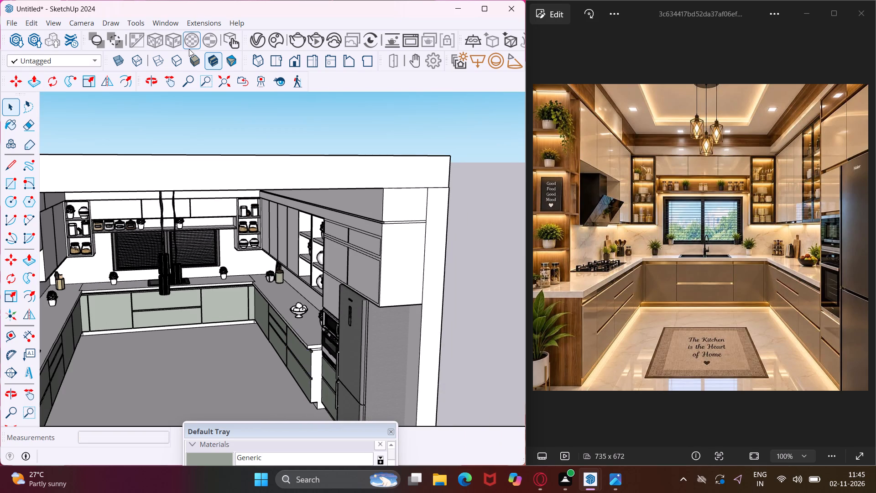
Create a new V-Ray Generic material with a pale warm-grey diffuse colour of about R 0.855, G 0.834, B 0.834.
{"action": "left_click", "coordinate": [256, 42]}
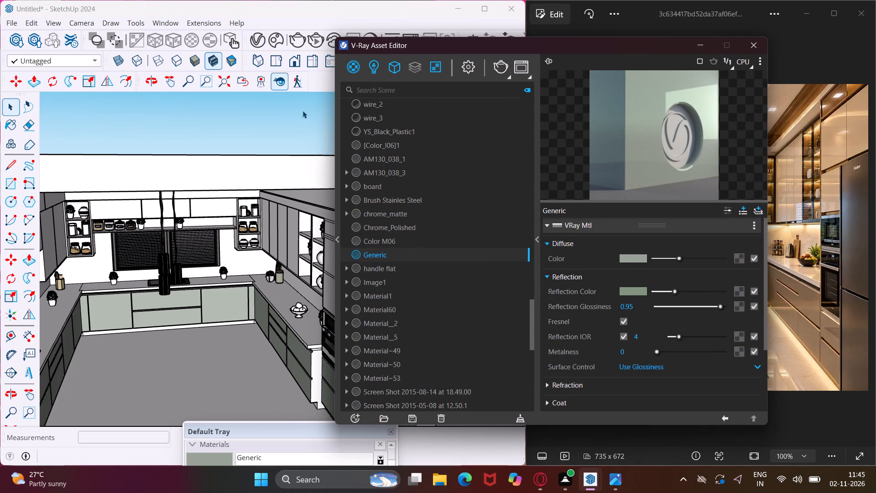
{"action": "left_click", "coordinate": [356, 410]}
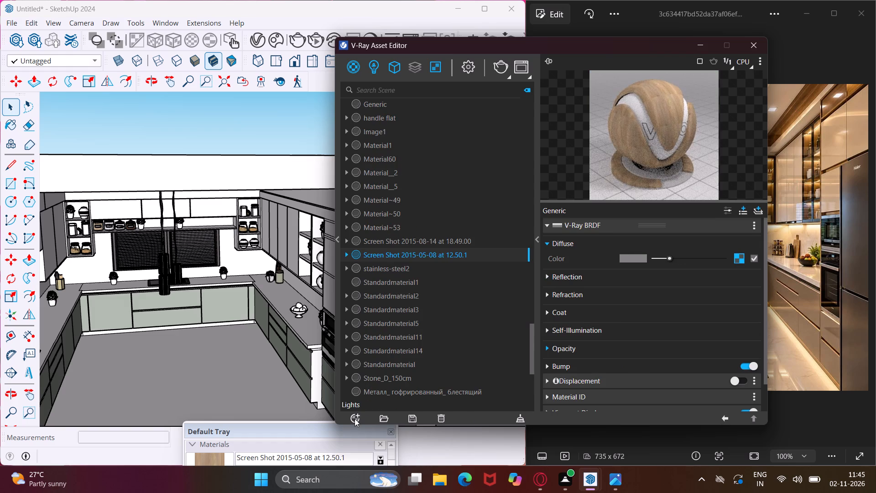
{"action": "left_click", "coordinate": [355, 419]}
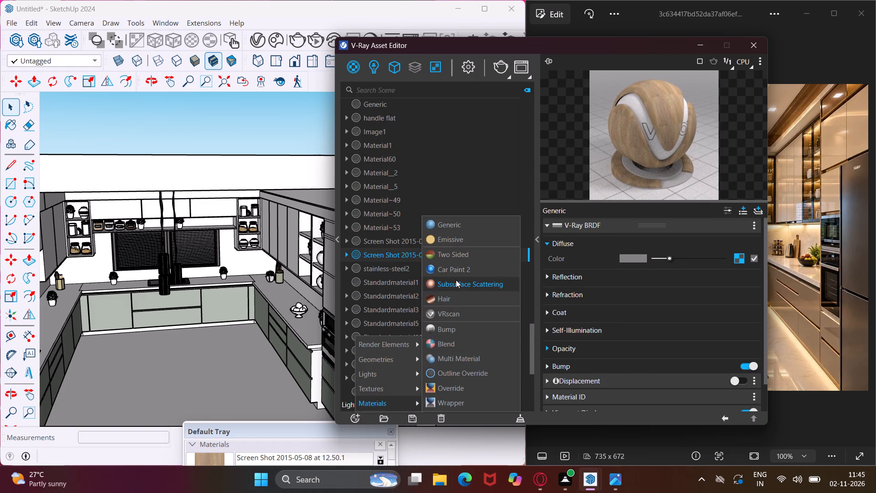
{"action": "left_click", "coordinate": [448, 228]}
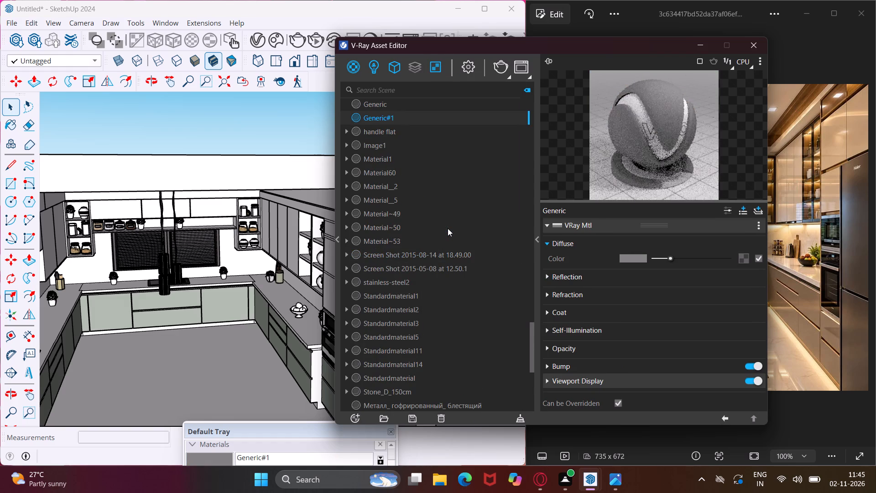
{"action": "left_click", "coordinate": [629, 257]}
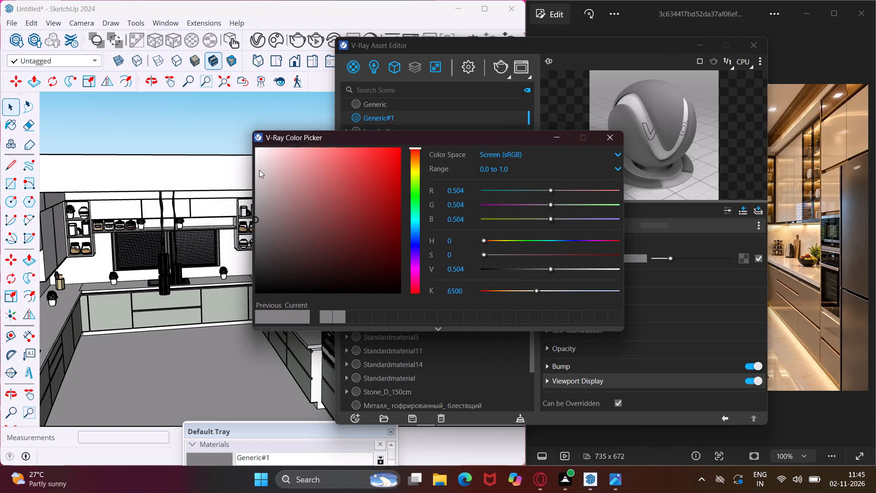
{"action": "left_click", "coordinate": [259, 169]}
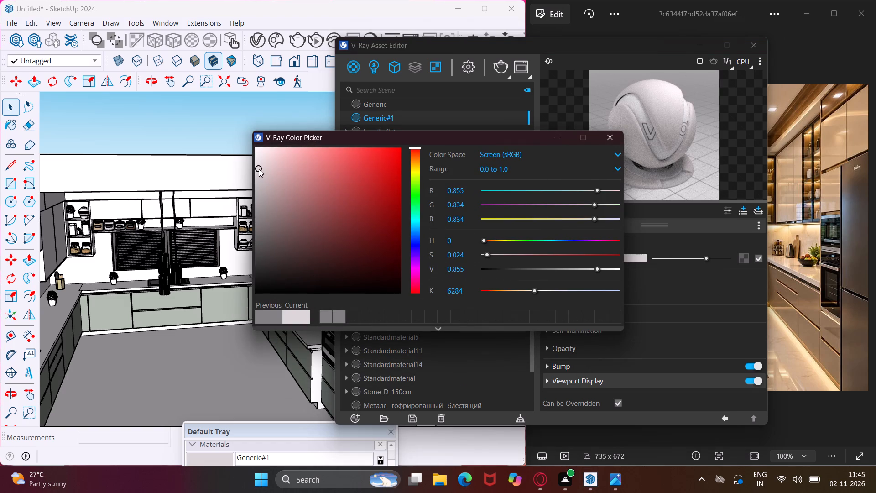
Set the new material's preview scene to Wall.
{"action": "left_click", "coordinate": [757, 63]}
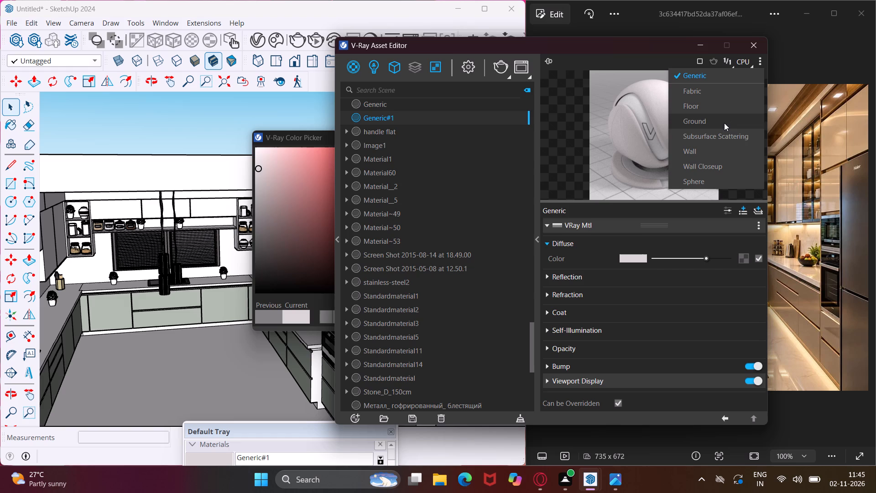
{"action": "left_click", "coordinate": [717, 150]}
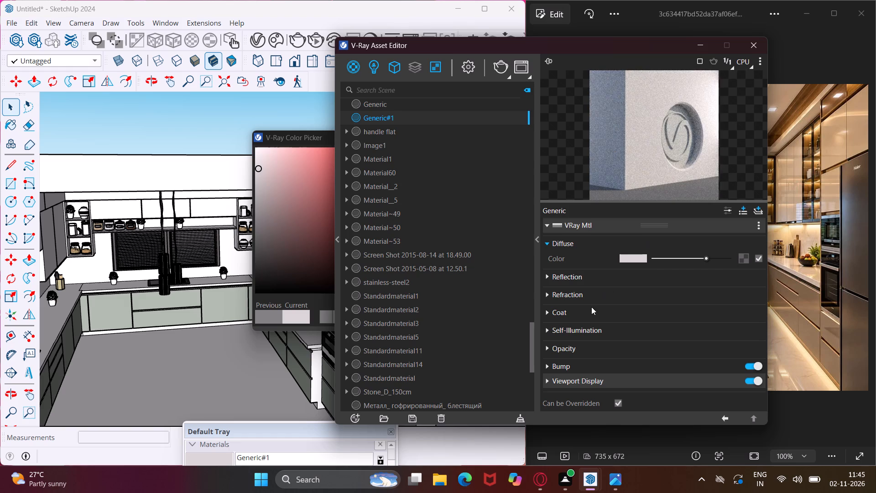
Give the new material a near-white reflection colour of about 0.877 and a reflection IOR of 4, and minimise the V-Ray windows.
{"action": "left_click", "coordinate": [544, 276]}
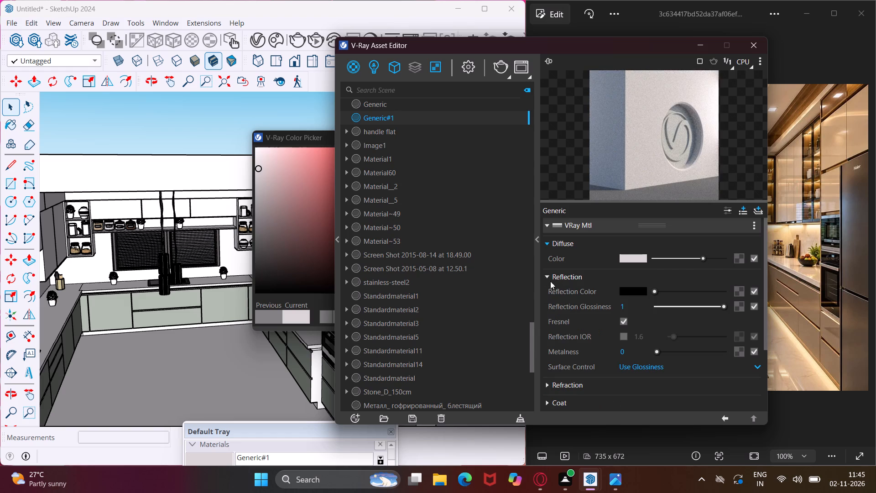
{"action": "left_click_drag", "start_coordinate": [654, 293], "coordinate": [709, 286]}
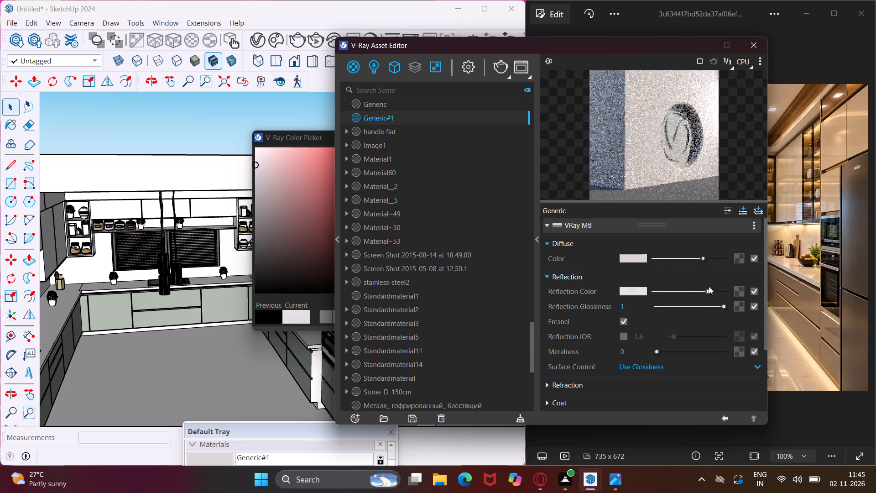
{"action": "left_click_drag", "start_coordinate": [709, 286], "coordinate": [707, 288]}
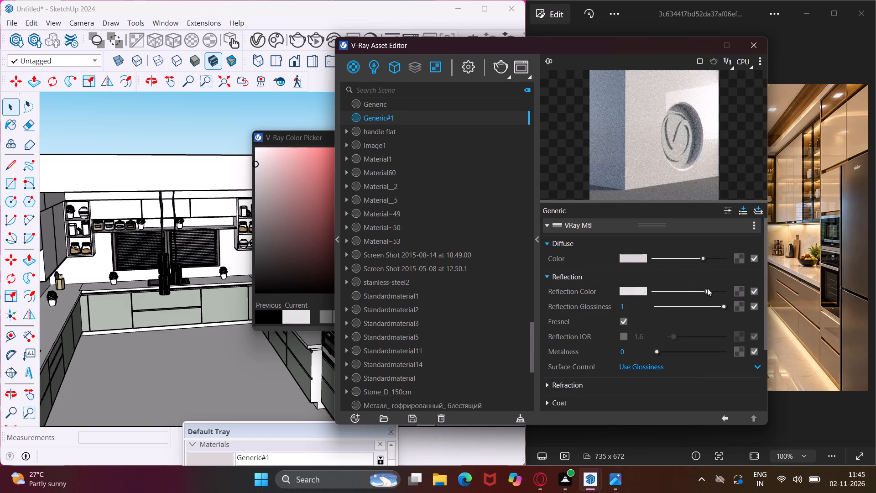
{"action": "left_click_drag", "start_coordinate": [707, 288], "coordinate": [706, 289]}
{"action": "left_click", "coordinate": [625, 335]}
{"action": "left_click", "coordinate": [648, 338]}
{"action": "key", "text": "BackSpace"}
{"action": "key", "text": "BackSpace"}
{"action": "key", "text": "BackSpace"}
{"action": "key", "text": "4"}
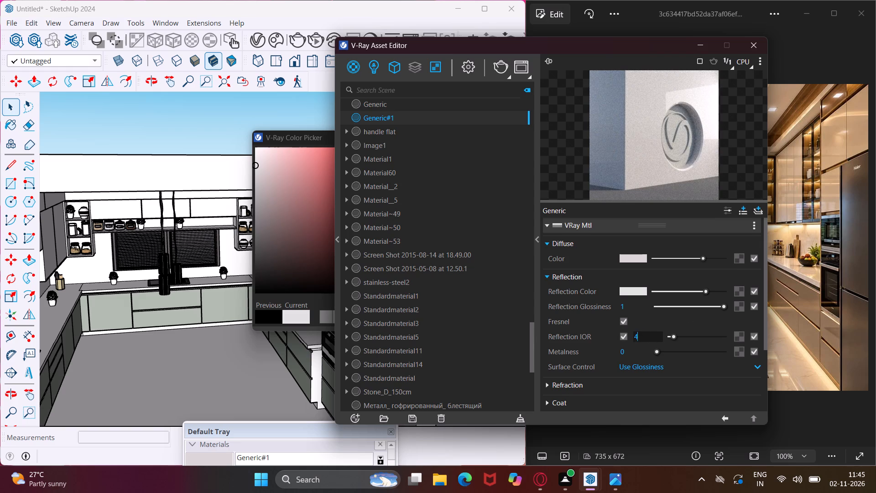
{"action": "key", "text": "Return"}
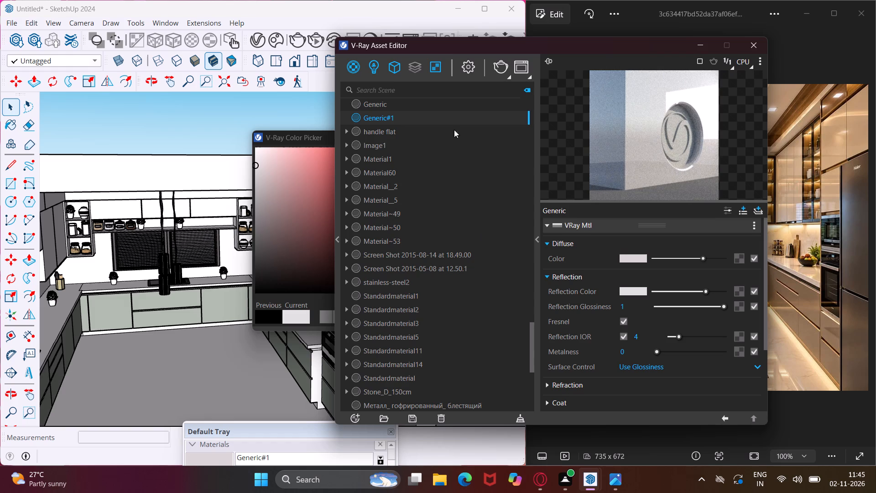
{"action": "double_click", "coordinate": [461, 118]}
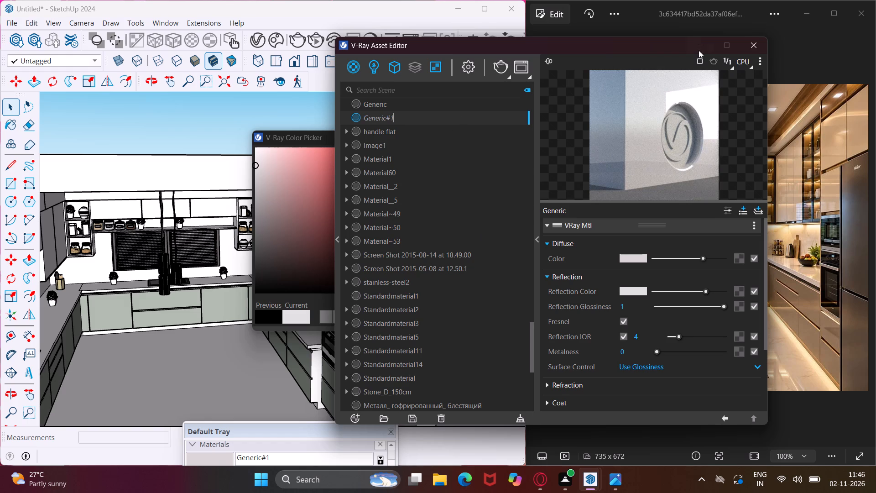
{"action": "left_click", "coordinate": [699, 50]}
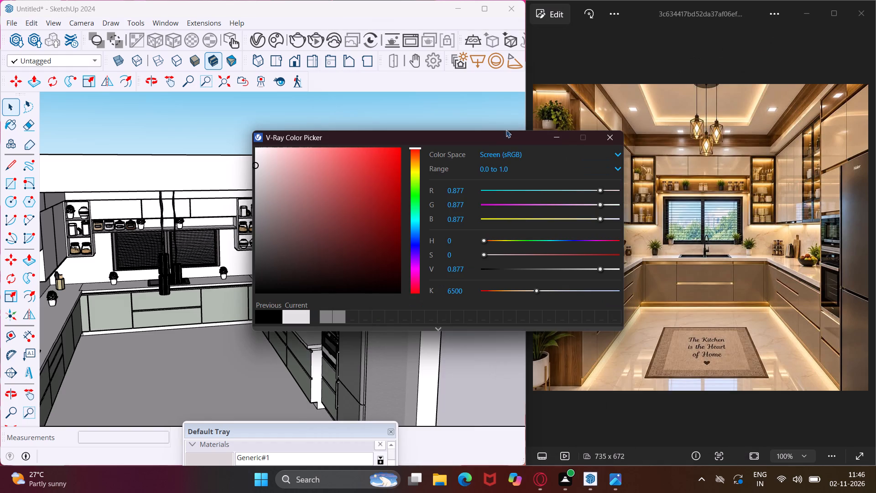
{"action": "left_click", "coordinate": [558, 137]}
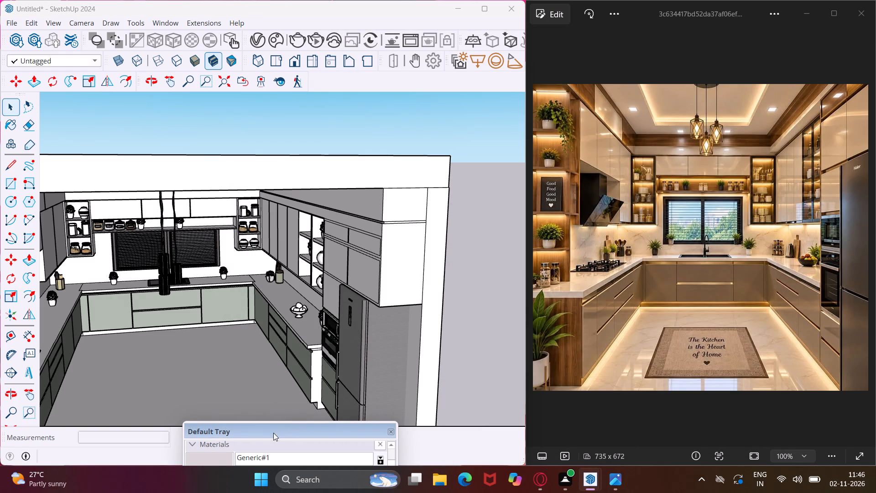
Paint the panel above the microwave and the upper cabinet fronts over the oven and refrigerator with Generic#1.
{"action": "left_click", "coordinate": [206, 459]}
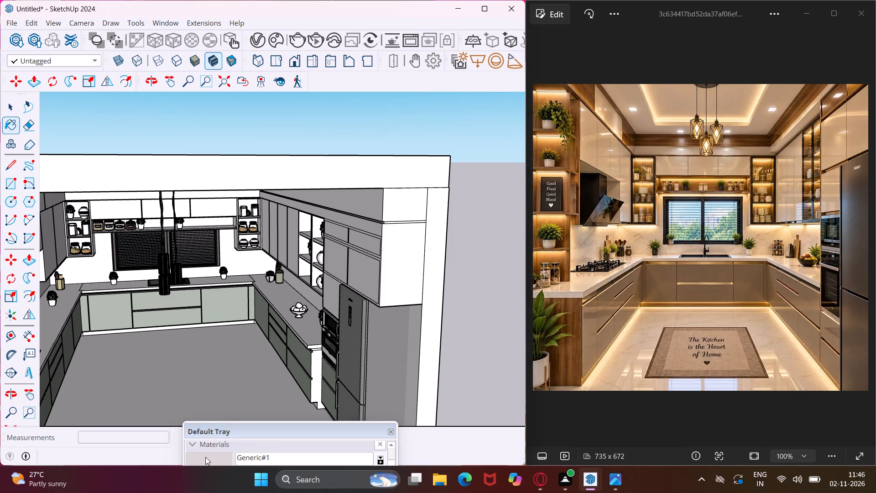
{"action": "scroll", "coordinate": [298, 275], "scroll_direction": "up", "scroll_amount": 4}
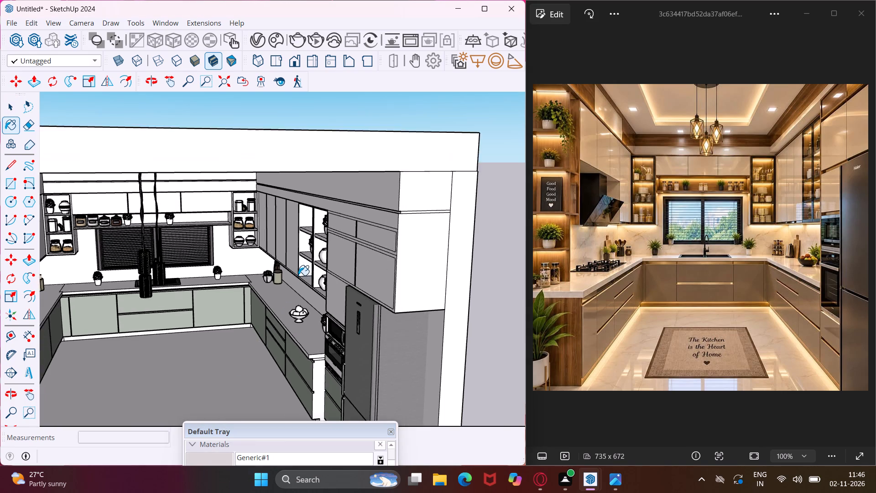
{"action": "middle_click_drag", "start_coordinate": [331, 287], "coordinate": [381, 306]}
{"action": "left_click", "coordinate": [429, 333]}
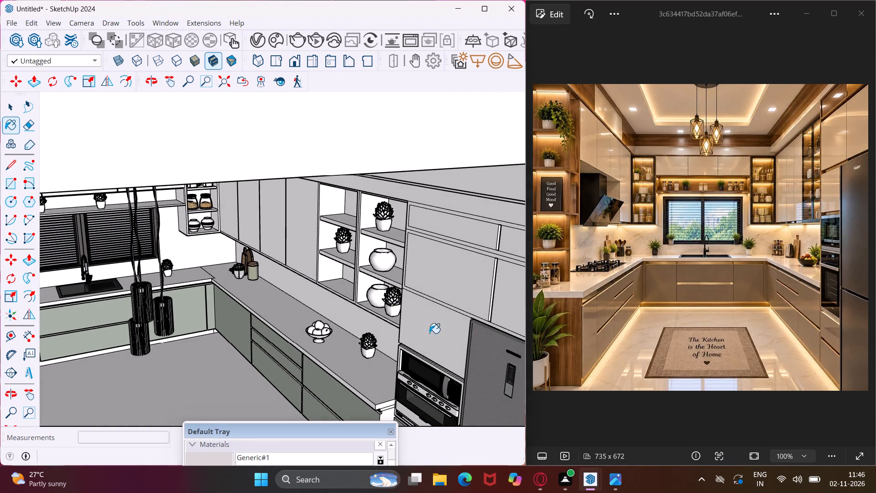
{"action": "left_click", "coordinate": [454, 283]}
{"action": "left_click", "coordinate": [472, 233]}
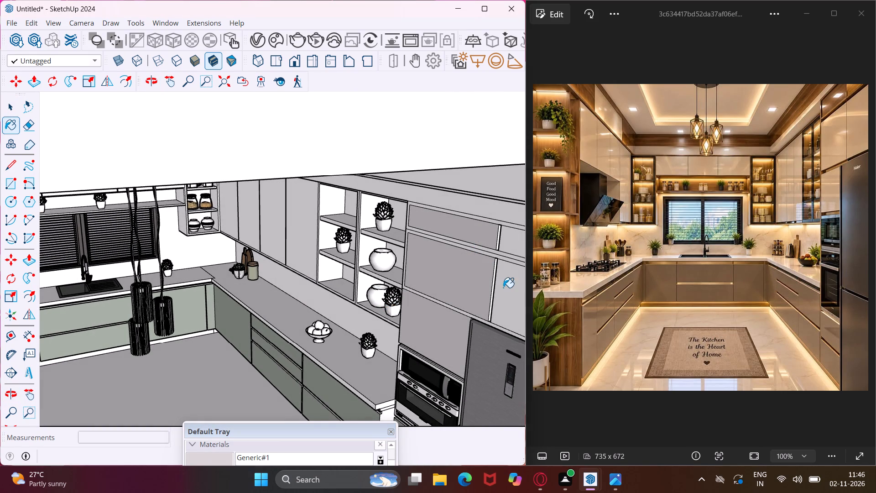
{"action": "left_click", "coordinate": [504, 288]}
{"action": "left_click", "coordinate": [506, 247]}
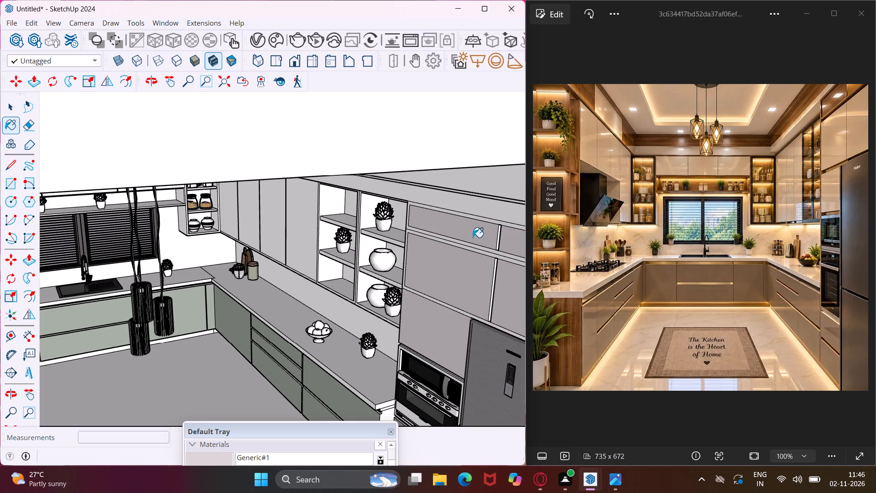
Paint the fascia bands above the wall cabinets on the refrigerator wall and the window wall with Generic#1.
{"action": "middle_click_drag", "start_coordinate": [472, 238], "coordinate": [435, 230]}
{"action": "scroll", "coordinate": [432, 221], "scroll_direction": "up", "scroll_amount": 3}
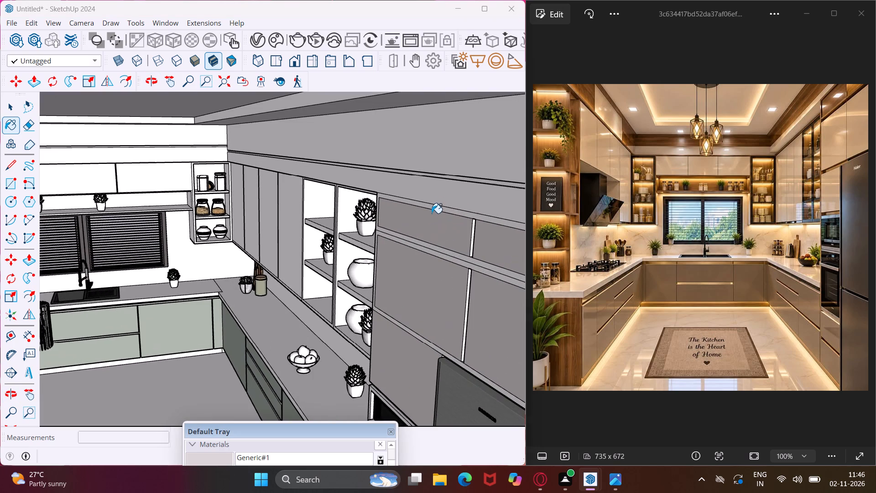
{"action": "left_click", "coordinate": [435, 198]}
{"action": "scroll", "coordinate": [435, 198], "scroll_direction": "down", "scroll_amount": 4}
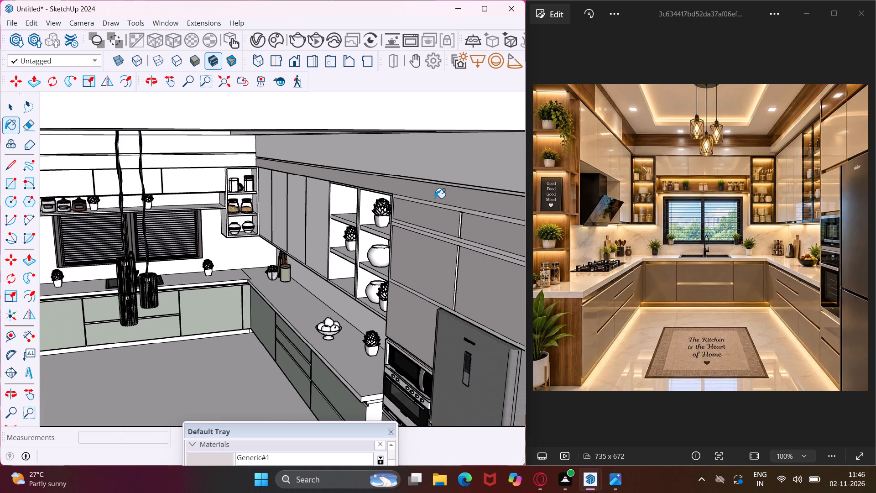
{"action": "scroll", "coordinate": [435, 198], "scroll_direction": "down", "scroll_amount": 2}
{"action": "scroll", "coordinate": [285, 167], "scroll_direction": "up", "scroll_amount": 9}
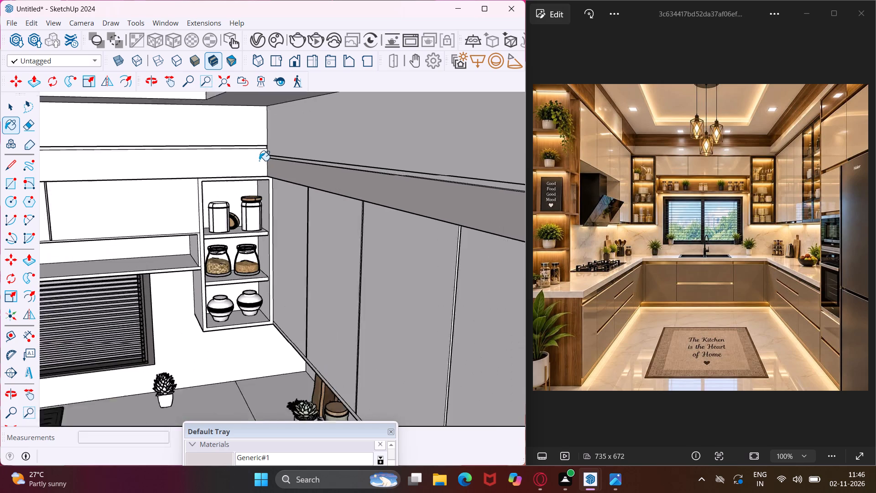
{"action": "scroll", "coordinate": [259, 161], "scroll_direction": "up", "scroll_amount": 2}
{"action": "left_click", "coordinate": [255, 158]}
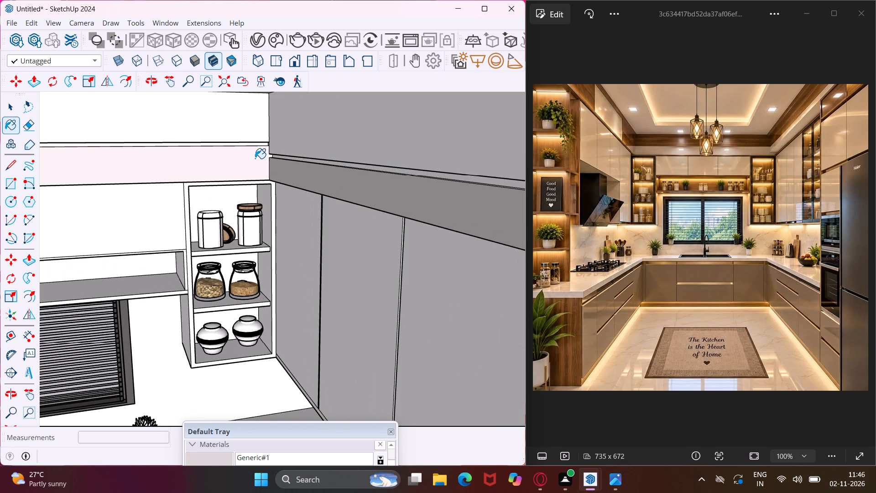
Paint the loft cabinet front above the hob-wall cabinets with Generic#1.
{"action": "scroll", "coordinate": [255, 158], "scroll_direction": "down", "scroll_amount": 16}
{"action": "middle_click_drag", "start_coordinate": [255, 158], "coordinate": [180, 156]}
{"action": "scroll", "coordinate": [107, 163], "scroll_direction": "up", "scroll_amount": 7}
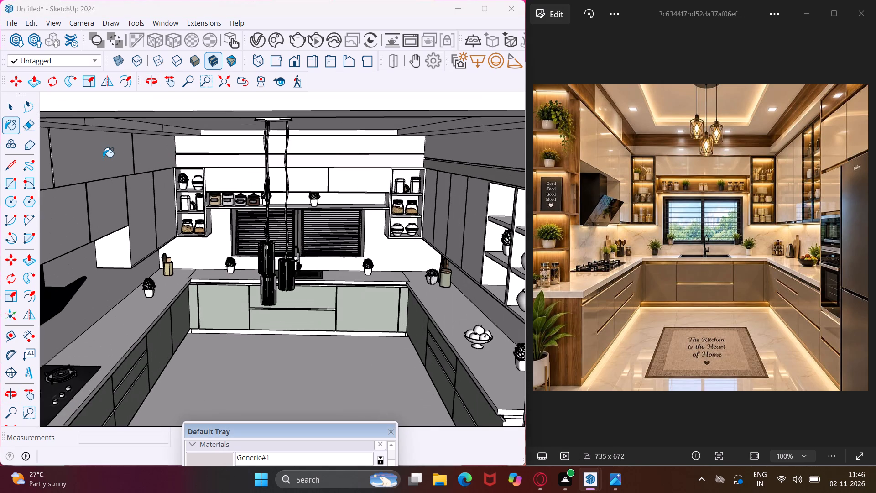
{"action": "left_click", "coordinate": [103, 157]}
{"action": "middle_click_drag", "start_coordinate": [103, 157], "coordinate": [131, 137]}
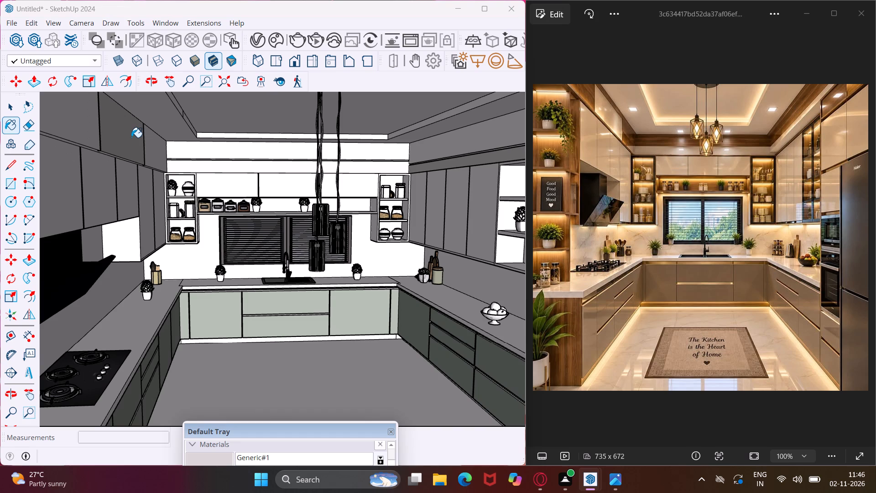
Paint the hob-wall upper cabinet fronts and the exposed cabinet side beside the hood with Generic#1.
{"action": "scroll", "coordinate": [131, 137], "scroll_direction": "down", "scroll_amount": 4}
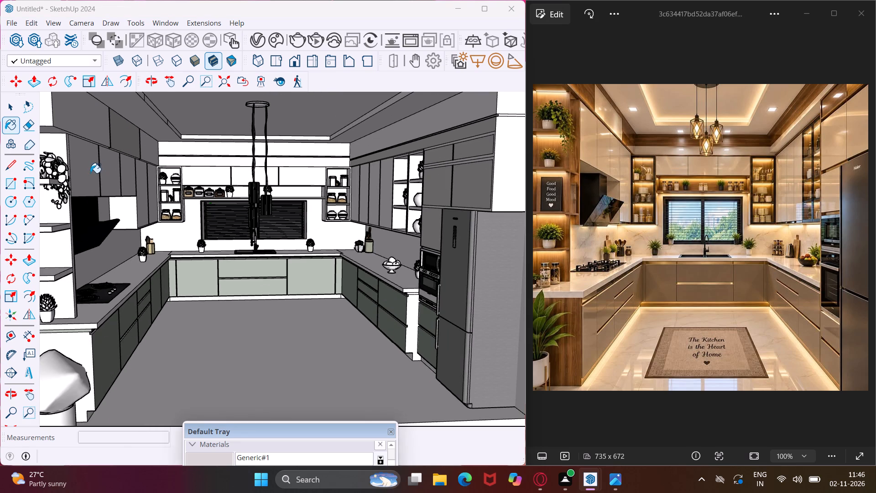
{"action": "left_click", "coordinate": [89, 173]}
{"action": "left_click", "coordinate": [109, 173]}
{"action": "left_click", "coordinate": [129, 168]}
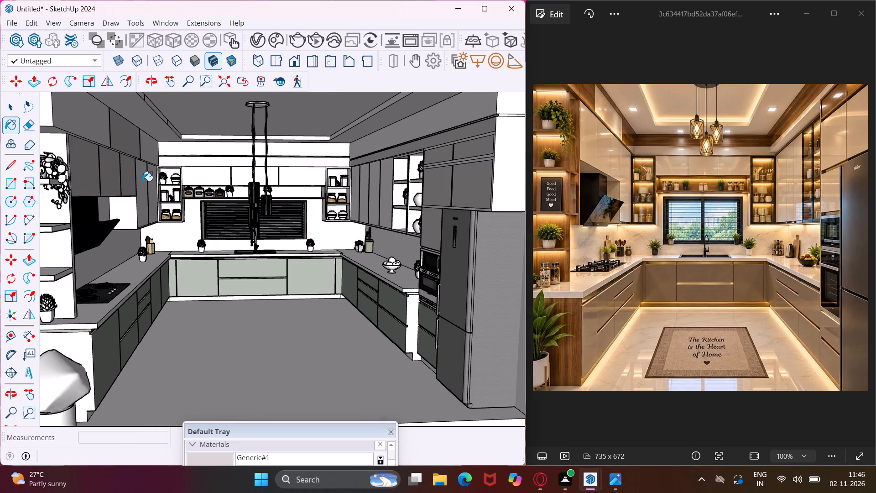
{"action": "left_click", "coordinate": [142, 181]}
{"action": "left_click", "coordinate": [132, 212]}
{"action": "scroll", "coordinate": [132, 212], "scroll_direction": "up", "scroll_amount": 5}
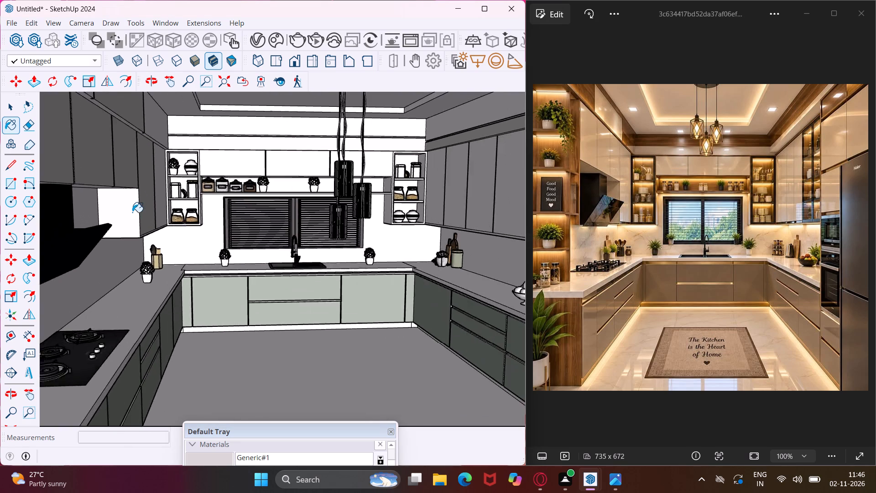
{"action": "scroll", "coordinate": [132, 212], "scroll_direction": "up", "scroll_amount": 3}
{"action": "middle_click_drag", "start_coordinate": [164, 213], "coordinate": [136, 224]}
{"action": "scroll", "coordinate": [189, 177], "scroll_direction": "up", "scroll_amount": 3}
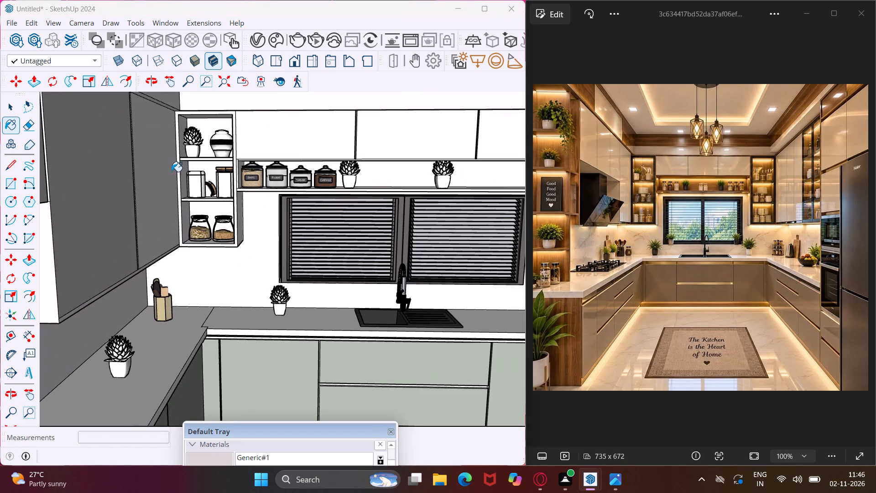
{"action": "left_click", "coordinate": [167, 171]}
Paint the fascia and the three upper cabinet fronts above the window with Generic#1.
{"action": "scroll", "coordinate": [167, 171], "scroll_direction": "down", "scroll_amount": 2}
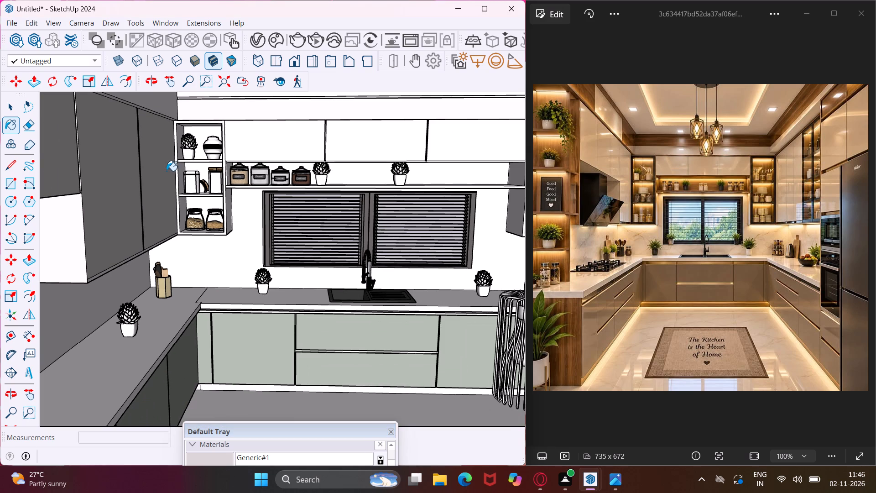
{"action": "left_click", "coordinate": [296, 109]}
{"action": "left_click", "coordinate": [288, 132]}
{"action": "left_click", "coordinate": [336, 139]}
{"action": "left_click", "coordinate": [443, 143]}
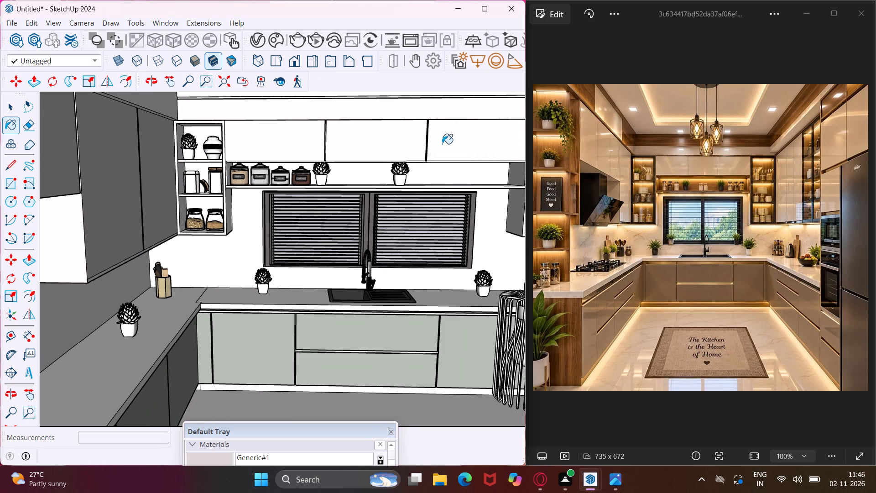
Examine the painted wall cabinets and the area around the range hood.
{"action": "scroll", "coordinate": [384, 158], "scroll_direction": "down", "scroll_amount": 8}
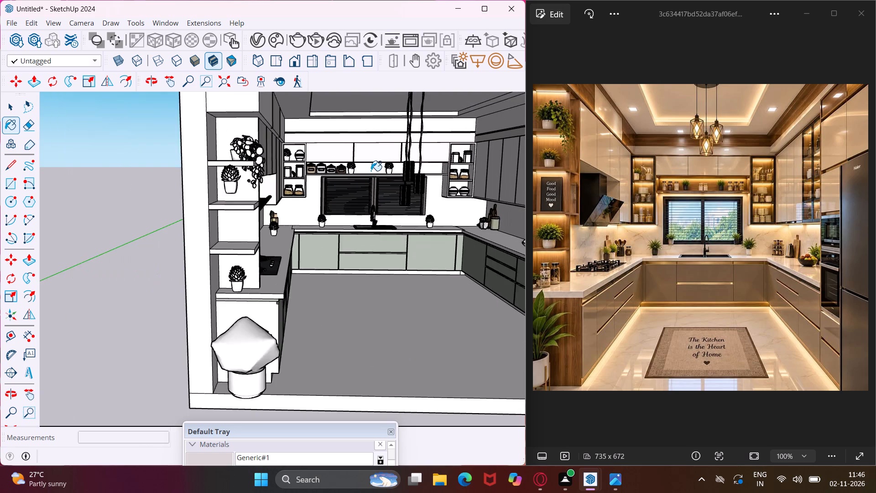
{"action": "scroll", "coordinate": [371, 171], "scroll_direction": "down", "scroll_amount": 1}
{"action": "middle_click_drag", "start_coordinate": [368, 173], "coordinate": [306, 183]}
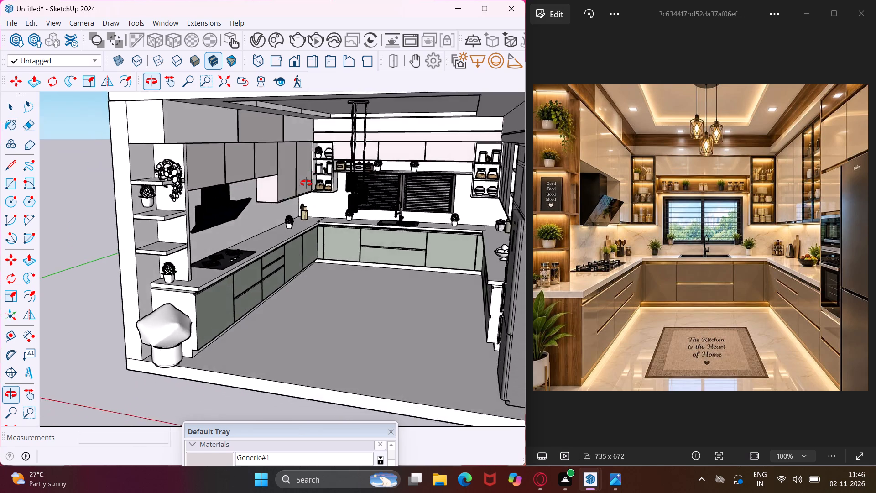
{"action": "middle_click_drag", "start_coordinate": [306, 183], "coordinate": [319, 166]}
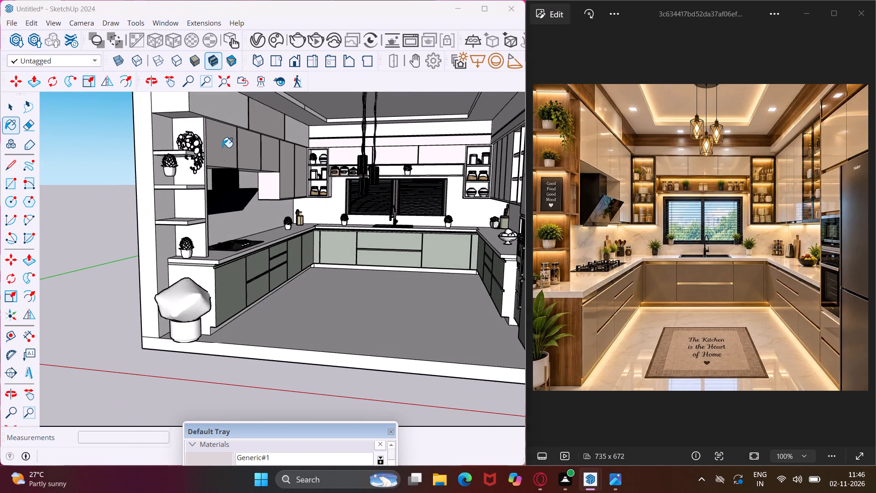
{"action": "scroll", "coordinate": [222, 147], "scroll_direction": "up", "scroll_amount": 17}
{"action": "middle_click_drag", "start_coordinate": [222, 147], "coordinate": [117, 175]}
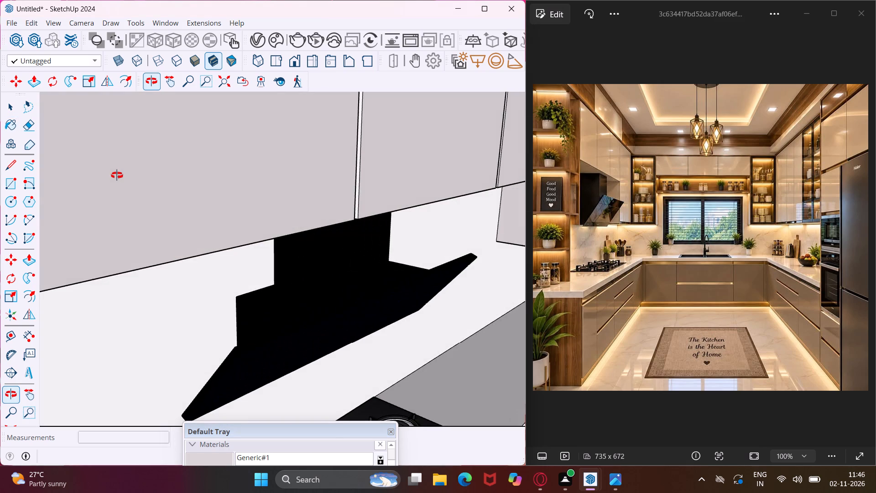
{"action": "middle_click_drag", "start_coordinate": [117, 175], "coordinate": [156, 185]}
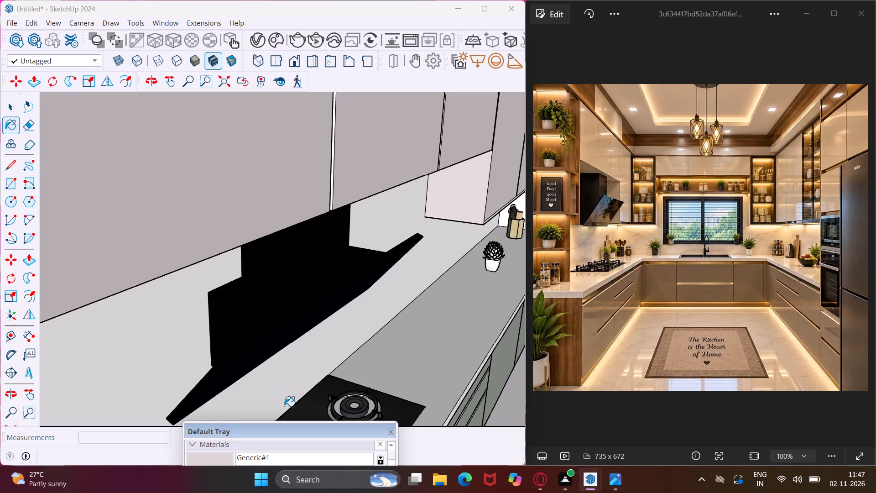
Choose the Wood Floor material from the Wood collection, trying Wood Cherry Original first.
{"action": "left_click_drag", "start_coordinate": [291, 433], "coordinate": [303, 293]}
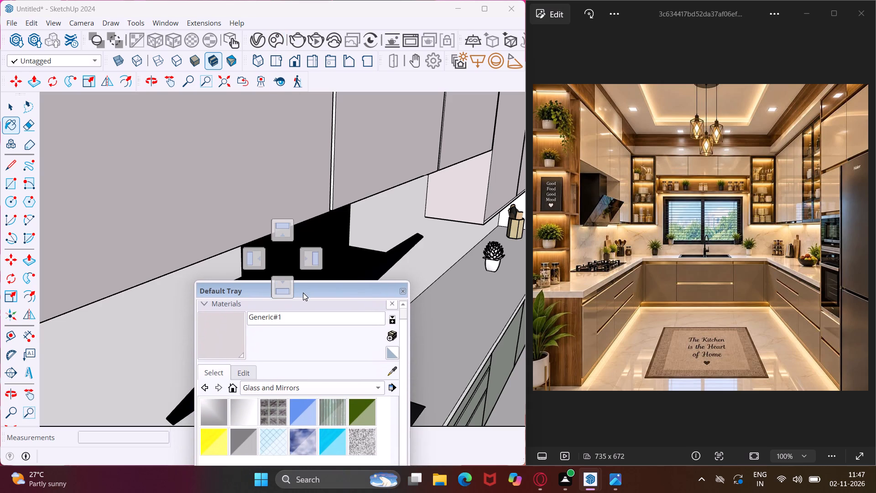
{"action": "left_click_drag", "start_coordinate": [303, 293], "coordinate": [301, 404]}
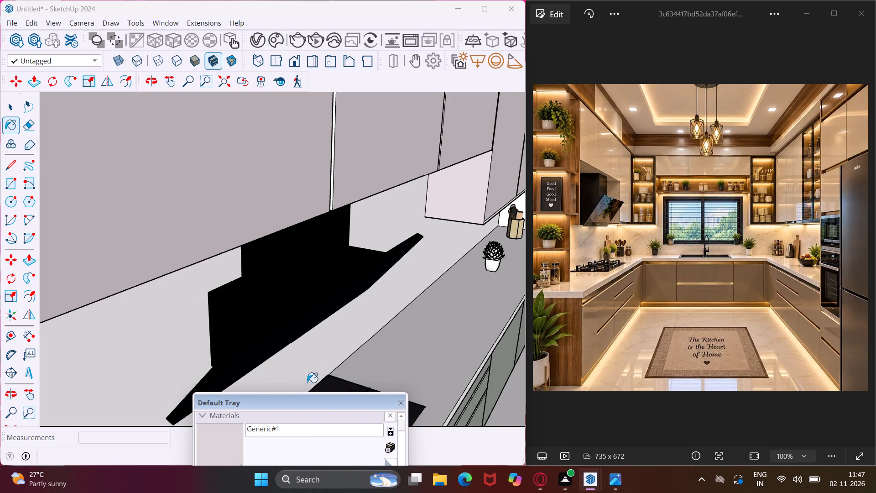
{"action": "left_click_drag", "start_coordinate": [307, 404], "coordinate": [319, 285]}
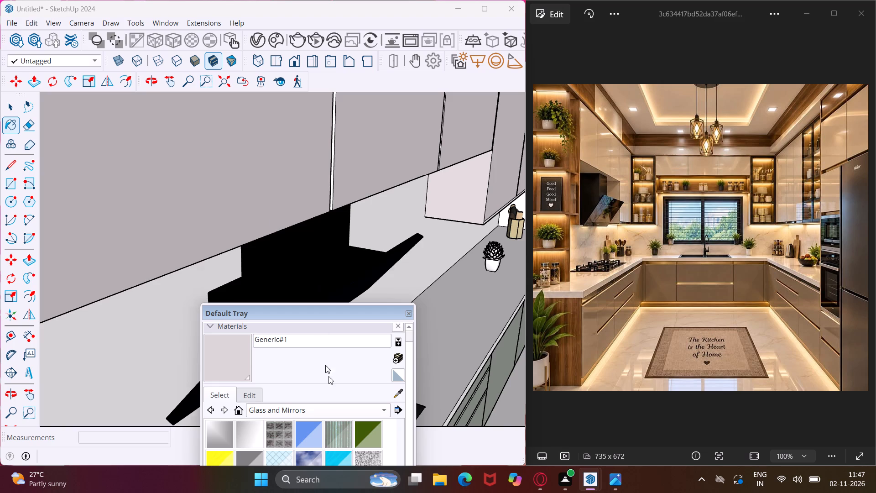
{"action": "left_click", "coordinate": [339, 383]}
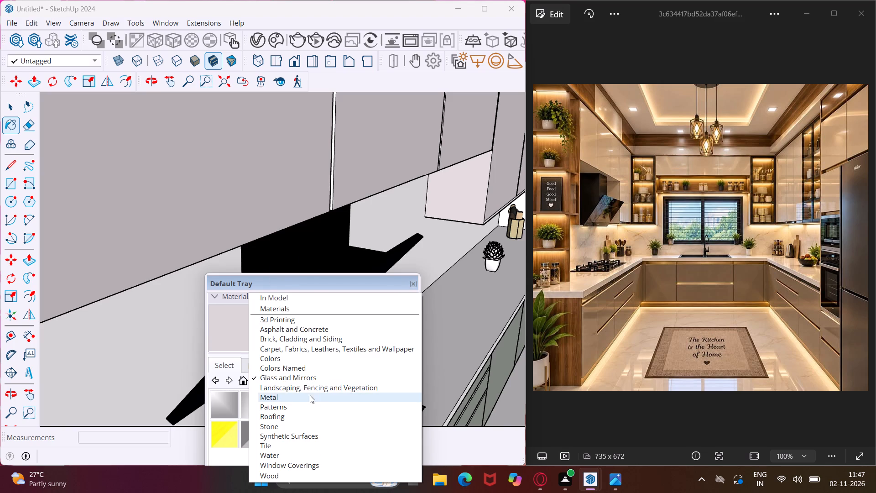
{"action": "left_click", "coordinate": [299, 472]}
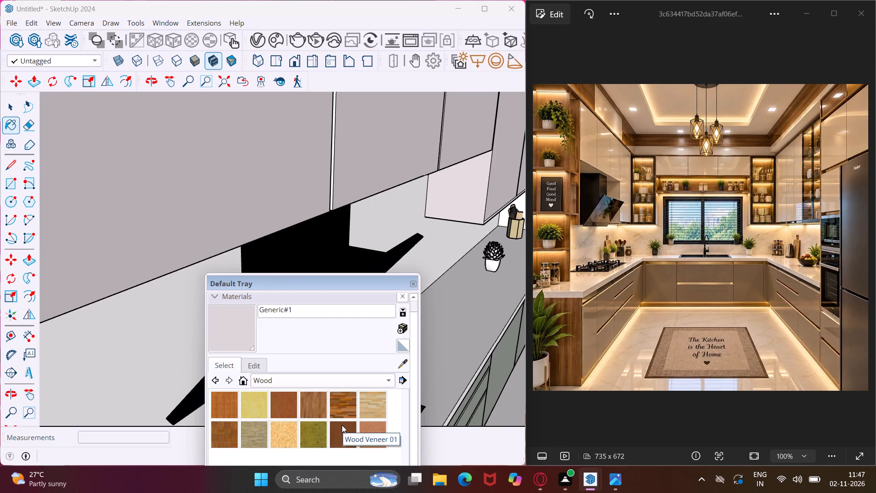
{"action": "left_click", "coordinate": [283, 401]}
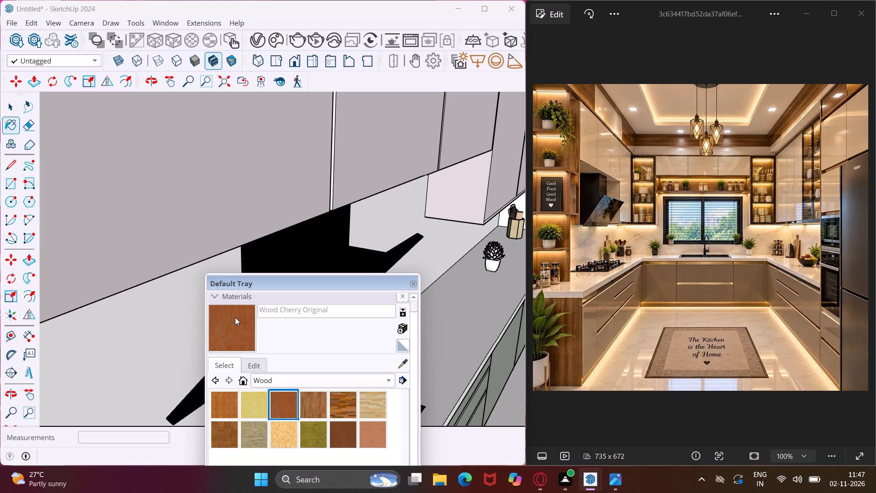
{"action": "left_click", "coordinate": [235, 317]}
{"action": "left_click", "coordinate": [340, 430]}
{"action": "left_click", "coordinate": [319, 410]}
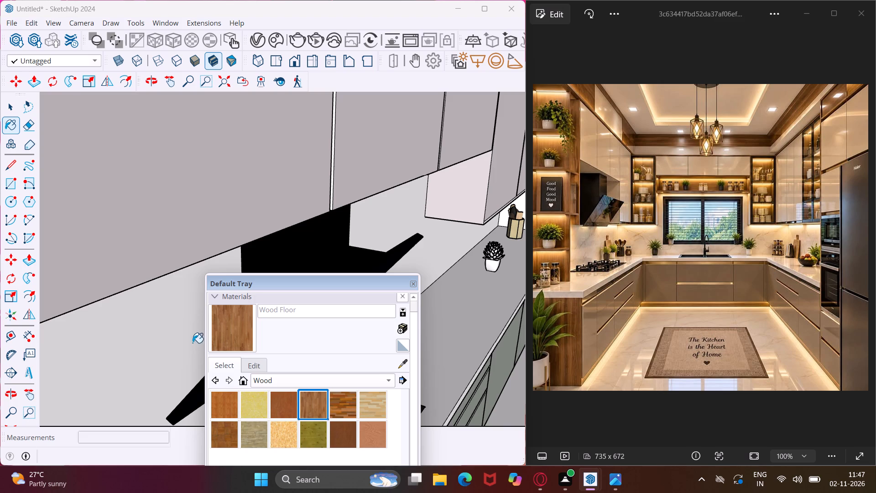
{"action": "left_click", "coordinate": [220, 331]}
{"action": "scroll", "coordinate": [303, 330], "scroll_direction": "down", "scroll_amount": 3}
{"action": "left_click_drag", "start_coordinate": [289, 287], "coordinate": [351, 455]}
Paint the top open niche's inner faces and the front, kitchen-facing side and underside of the loft box above it with Wood Floor.
{"action": "scroll", "coordinate": [356, 311], "scroll_direction": "down", "scroll_amount": 10}
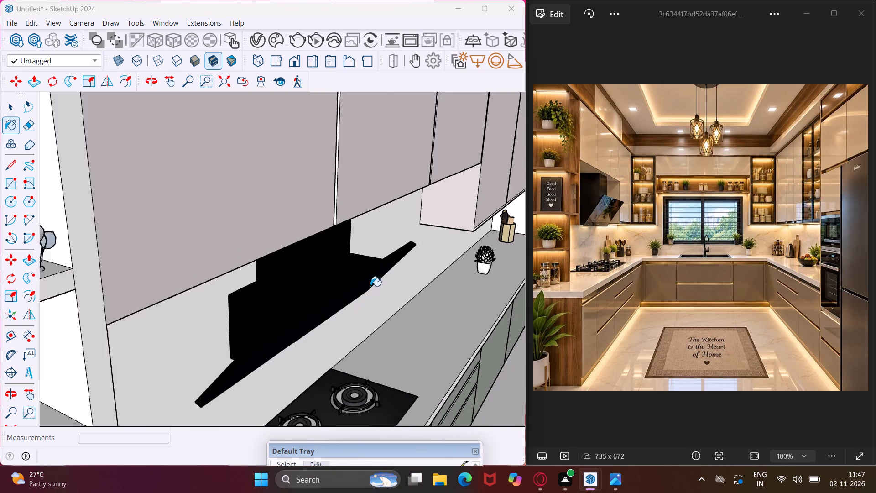
{"action": "scroll", "coordinate": [372, 287], "scroll_direction": "down", "scroll_amount": 6}
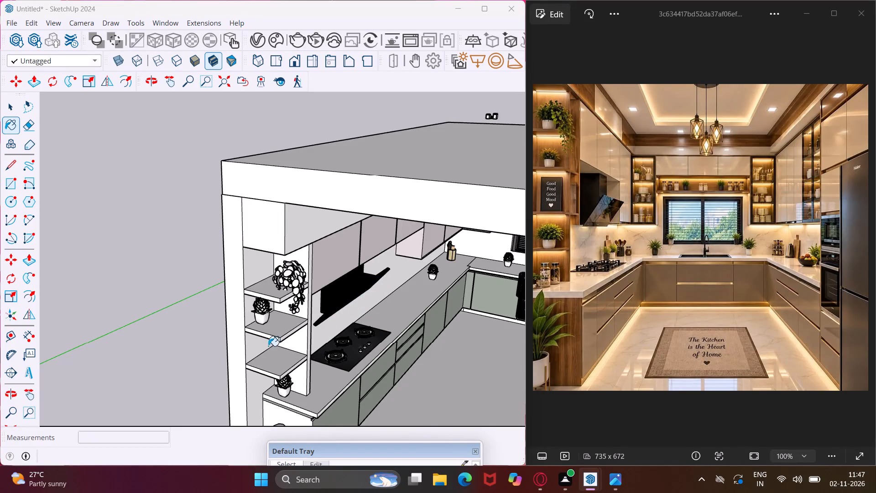
{"action": "scroll", "coordinate": [260, 262], "scroll_direction": "up", "scroll_amount": 7}
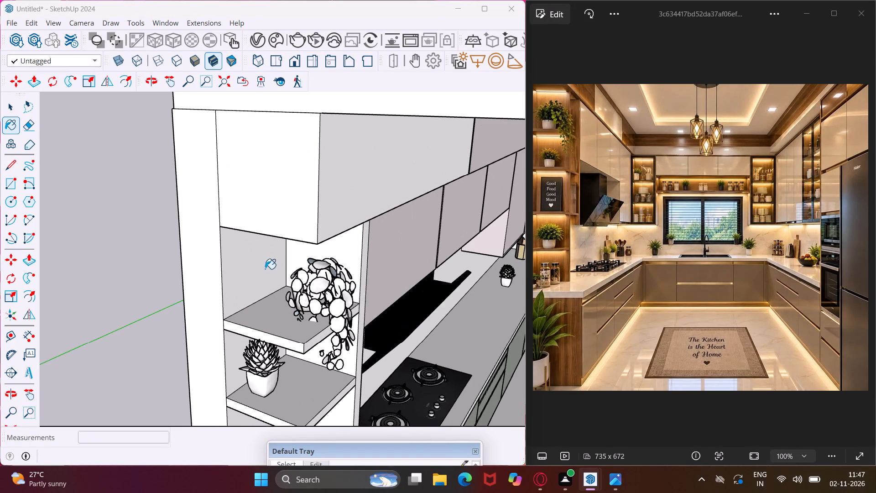
{"action": "middle_click_drag", "start_coordinate": [265, 269], "coordinate": [261, 228]}
{"action": "scroll", "coordinate": [261, 228], "scroll_direction": "up", "scroll_amount": 1}
{"action": "left_click", "coordinate": [257, 238]}
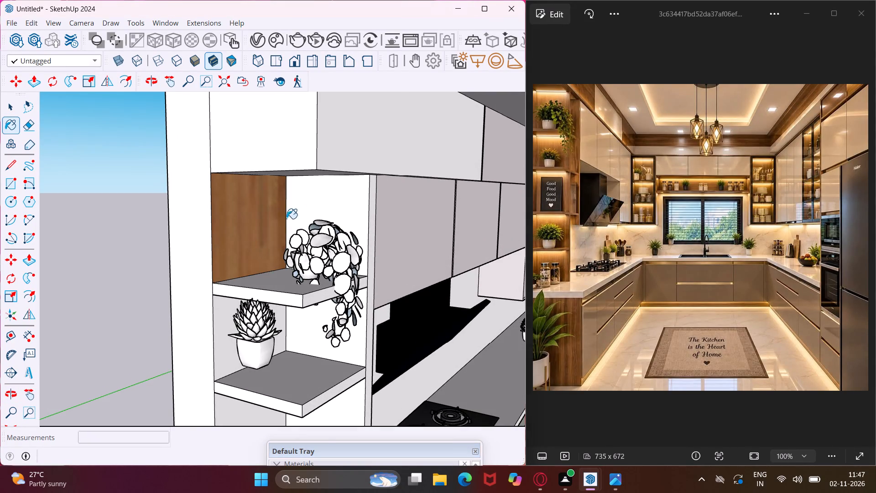
{"action": "left_click", "coordinate": [342, 162]}
{"action": "left_click", "coordinate": [322, 177]}
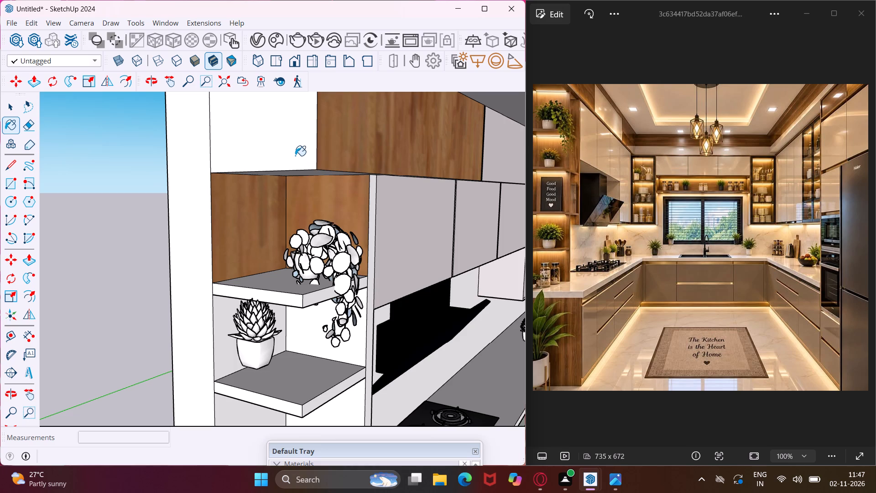
{"action": "left_click", "coordinate": [295, 156]}
{"action": "middle_click_drag", "start_coordinate": [302, 166], "coordinate": [315, 117]}
{"action": "left_click", "coordinate": [322, 140]}
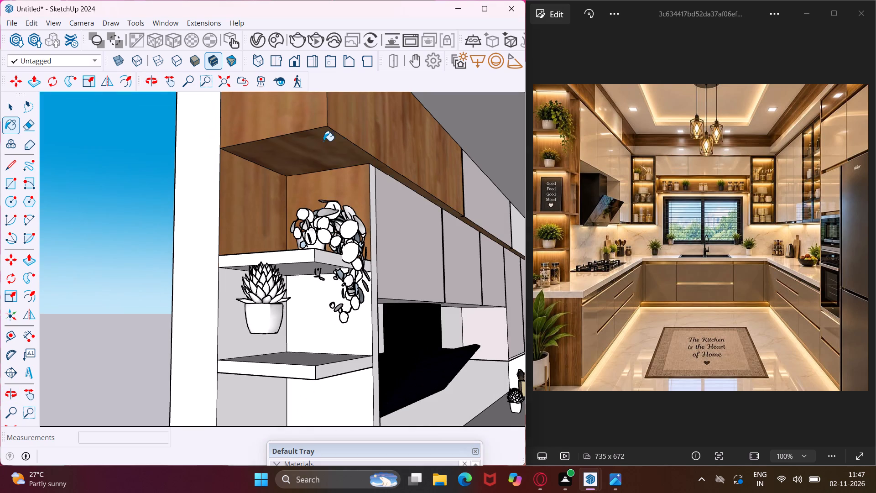
Paint the open shelving's side panel, every face of its top shelf and the back of the second niche with Wood Floor.
{"action": "scroll", "coordinate": [328, 148], "scroll_direction": "down", "scroll_amount": 2}
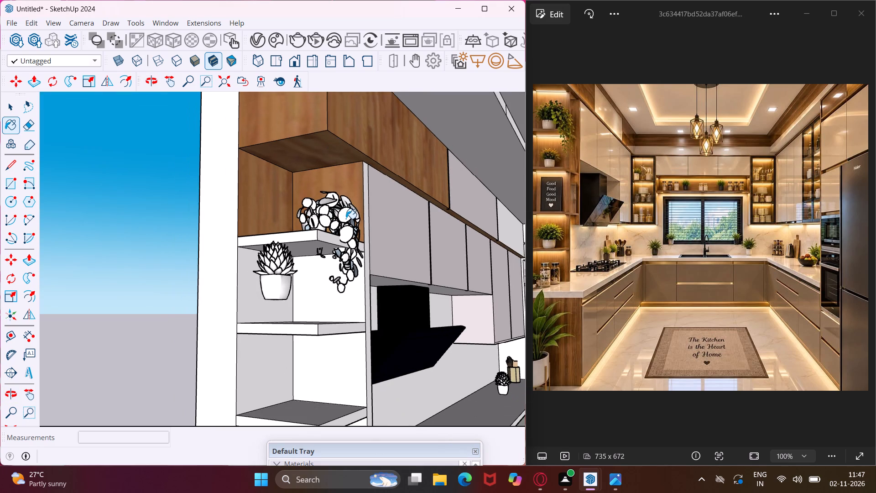
{"action": "scroll", "coordinate": [357, 248], "scroll_direction": "up", "scroll_amount": 6}
{"action": "middle_click_drag", "start_coordinate": [359, 251], "coordinate": [290, 302]}
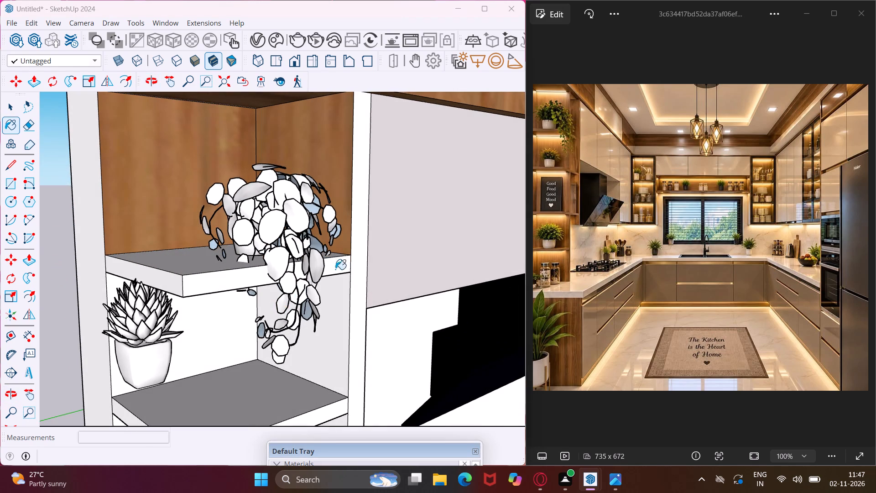
{"action": "left_click", "coordinate": [358, 259]}
{"action": "left_click", "coordinate": [341, 303]}
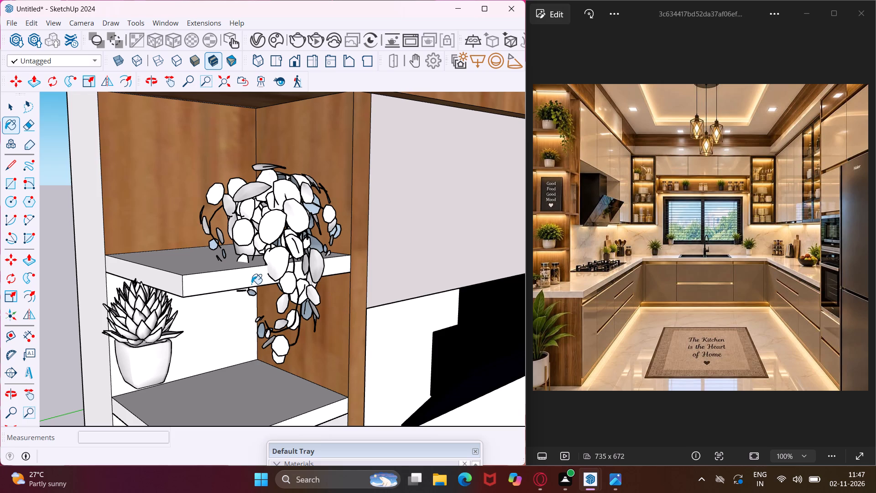
{"action": "left_click", "coordinate": [249, 283]}
{"action": "left_click", "coordinate": [201, 264]}
{"action": "left_click", "coordinate": [181, 284]}
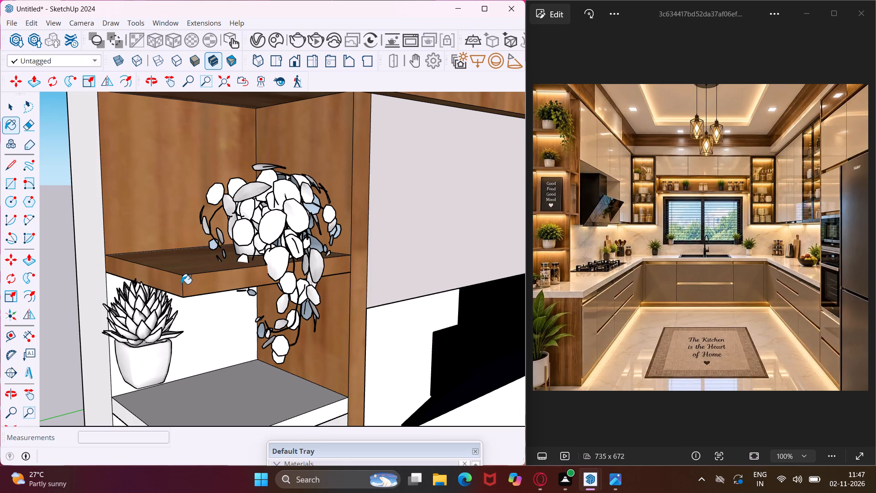
{"action": "middle_click_drag", "start_coordinate": [181, 284], "coordinate": [222, 206]}
{"action": "left_click", "coordinate": [221, 238]}
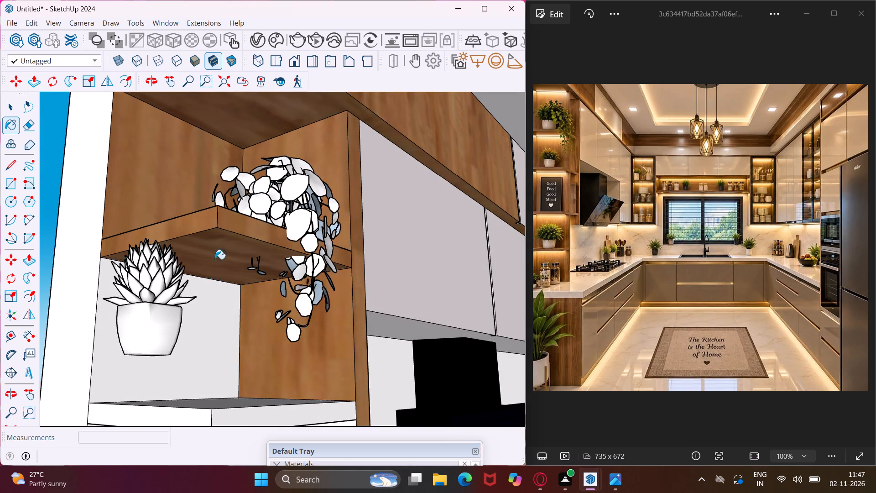
{"action": "left_click", "coordinate": [213, 328]}
{"action": "left_click", "coordinate": [224, 399]}
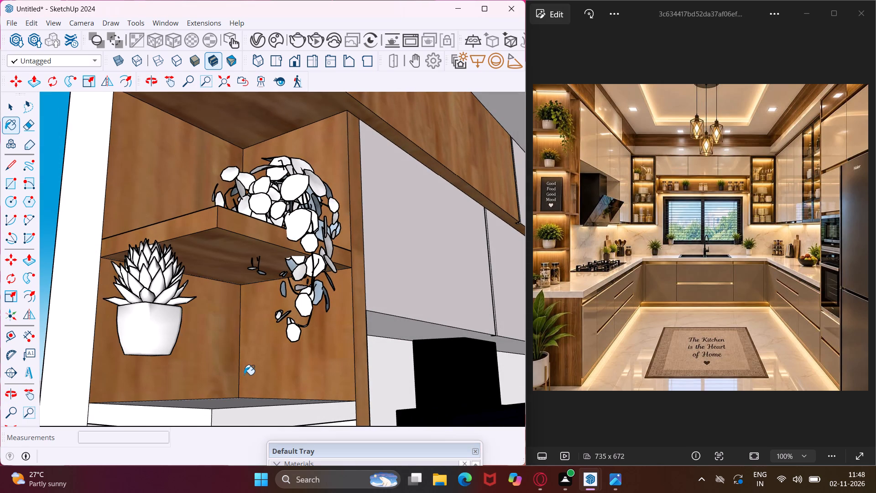
Paint the middle shelf's top, the inner faces of the niche below it and the lowest shelf's faces with Wood Floor.
{"action": "scroll", "coordinate": [236, 349], "scroll_direction": "down", "scroll_amount": 8}
{"action": "middle_click_drag", "start_coordinate": [235, 339], "coordinate": [228, 397]}
{"action": "scroll", "coordinate": [235, 408], "scroll_direction": "up", "scroll_amount": 2}
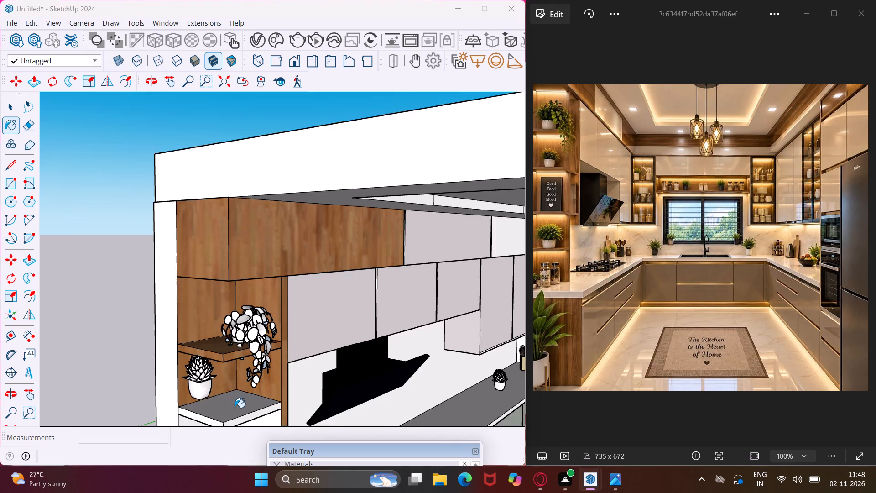
{"action": "left_click", "coordinate": [235, 408]}
{"action": "scroll", "coordinate": [234, 306], "scroll_direction": "down", "scroll_amount": 14}
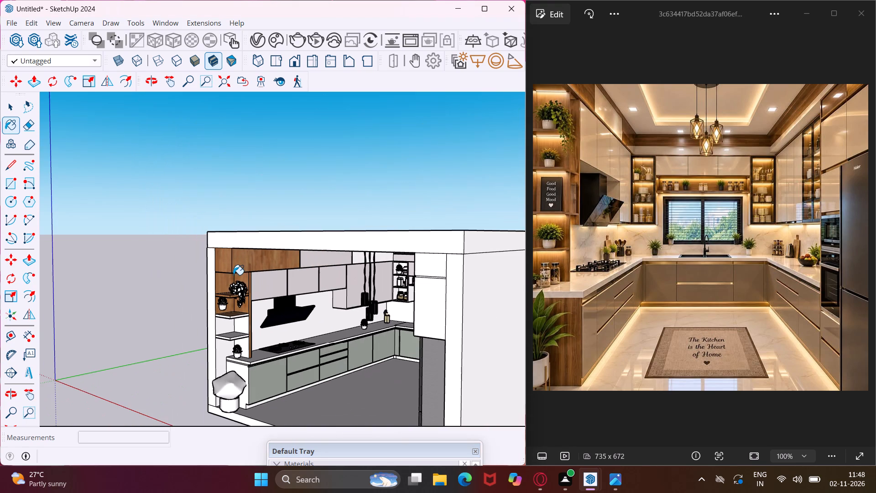
{"action": "scroll", "coordinate": [233, 340], "scroll_direction": "up", "scroll_amount": 12}
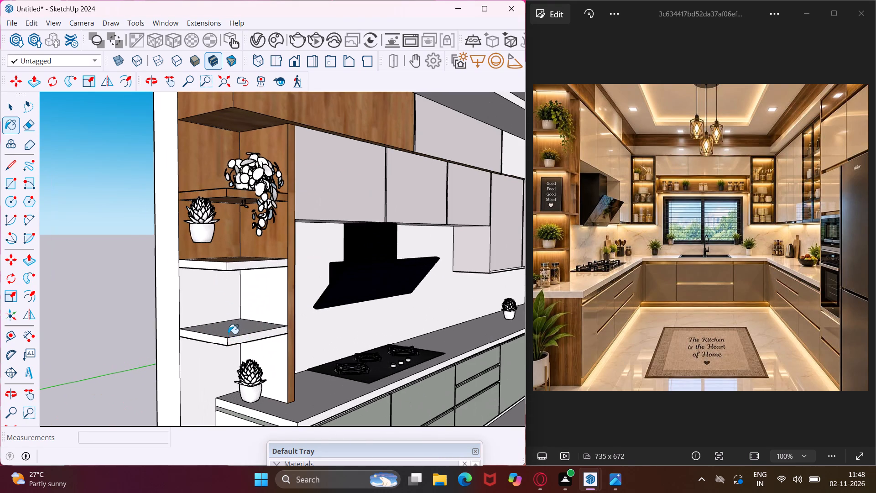
{"action": "left_click", "coordinate": [228, 334]}
{"action": "left_click", "coordinate": [212, 307]}
{"action": "left_click", "coordinate": [251, 291]}
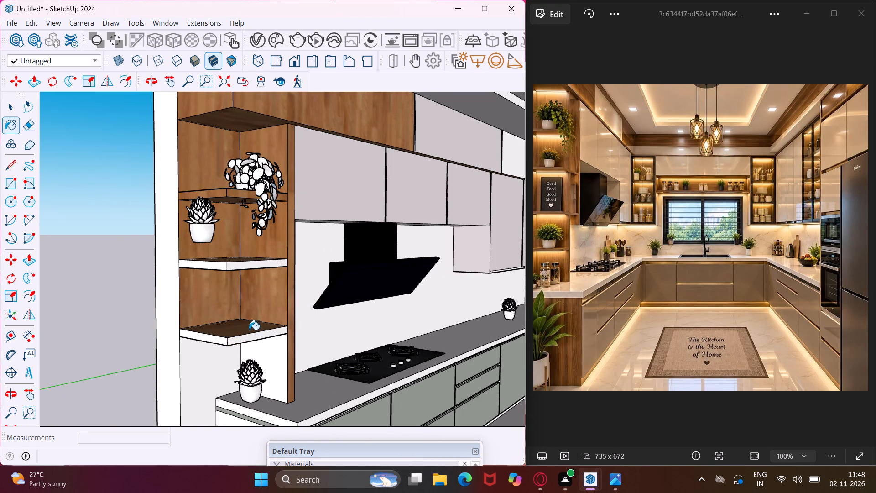
{"action": "middle_click_drag", "start_coordinate": [249, 330], "coordinate": [259, 282]}
{"action": "scroll", "coordinate": [238, 283], "scroll_direction": "up", "scroll_amount": 3}
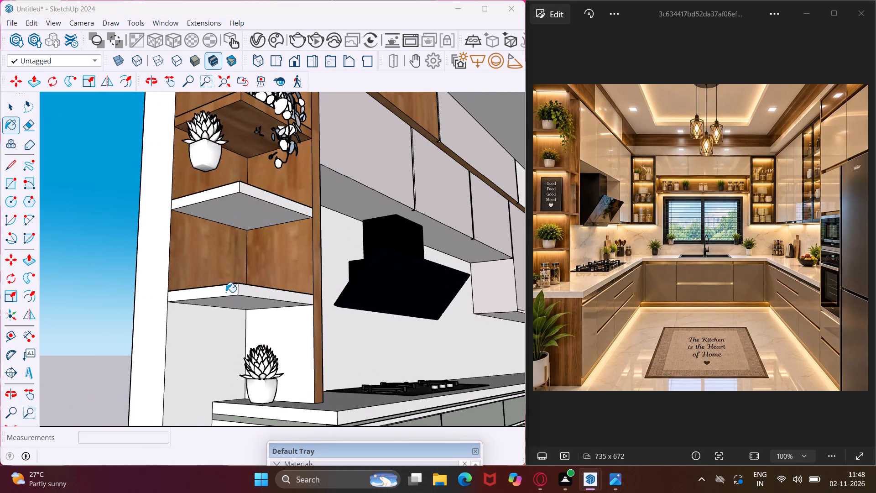
{"action": "left_click", "coordinate": [226, 292]}
{"action": "left_click", "coordinate": [254, 293]}
{"action": "left_click", "coordinate": [252, 303]}
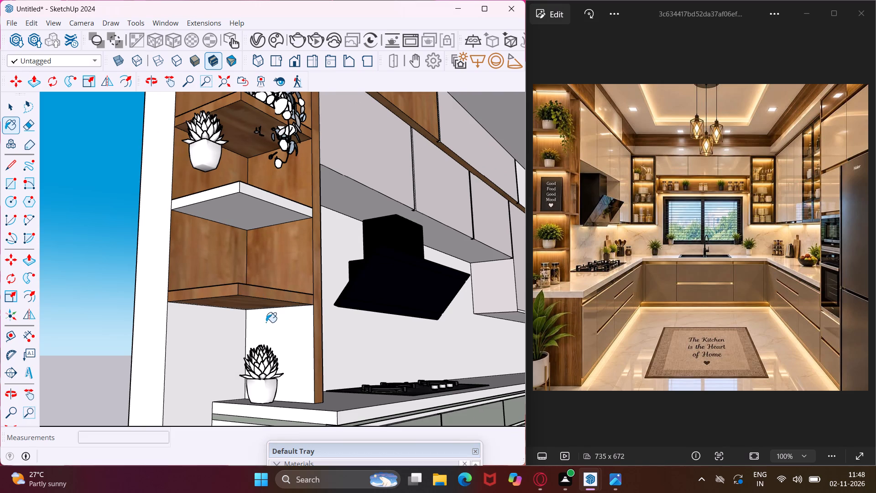
Paint the niche just above the countertop and the base cabinet's end panel below it with Wood Floor.
{"action": "left_click", "coordinate": [270, 324]}
{"action": "scroll", "coordinate": [239, 309], "scroll_direction": "down", "scroll_amount": 2}
{"action": "left_click", "coordinate": [222, 335]}
{"action": "scroll", "coordinate": [228, 317], "scroll_direction": "down", "scroll_amount": 4}
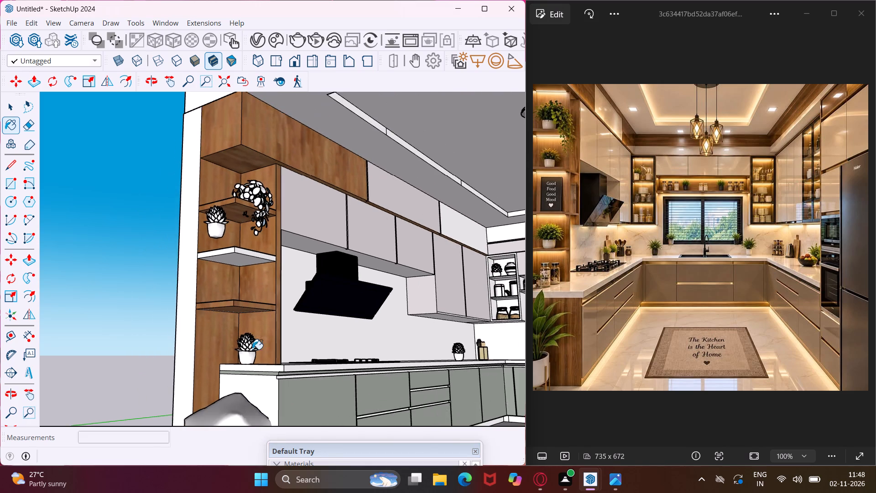
{"action": "scroll", "coordinate": [257, 387], "scroll_direction": "up", "scroll_amount": 5}
{"action": "left_click", "coordinate": [261, 385]}
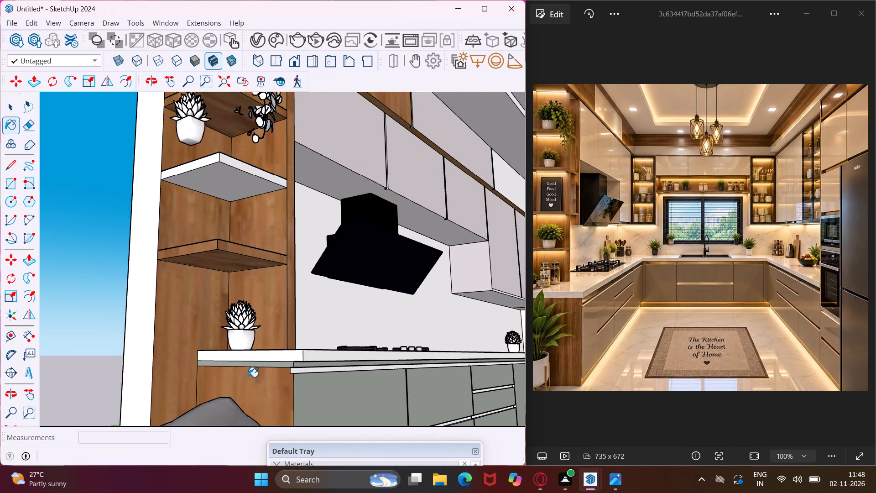
Paint the loft front in the corner of the range hood wall and the fascia above the window-wall cabinets with Wood Floor.
{"action": "scroll", "coordinate": [207, 374], "scroll_direction": "down", "scroll_amount": 10}
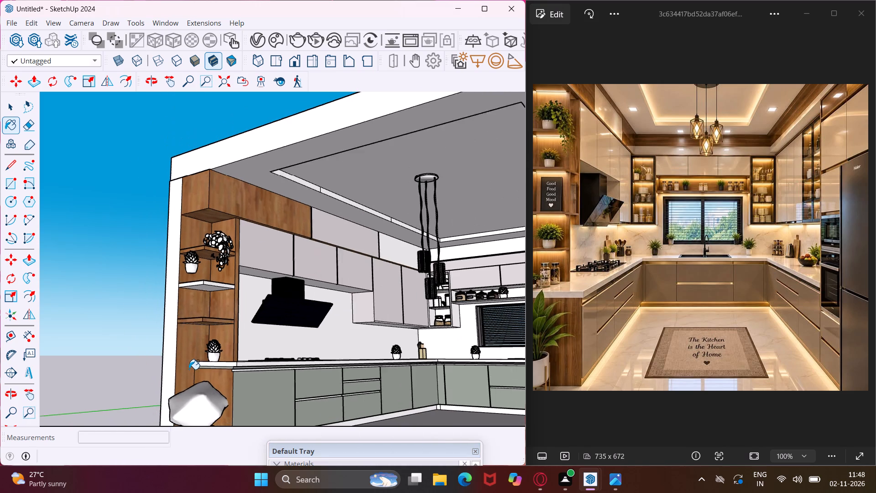
{"action": "scroll", "coordinate": [372, 259], "scroll_direction": "up", "scroll_amount": 6}
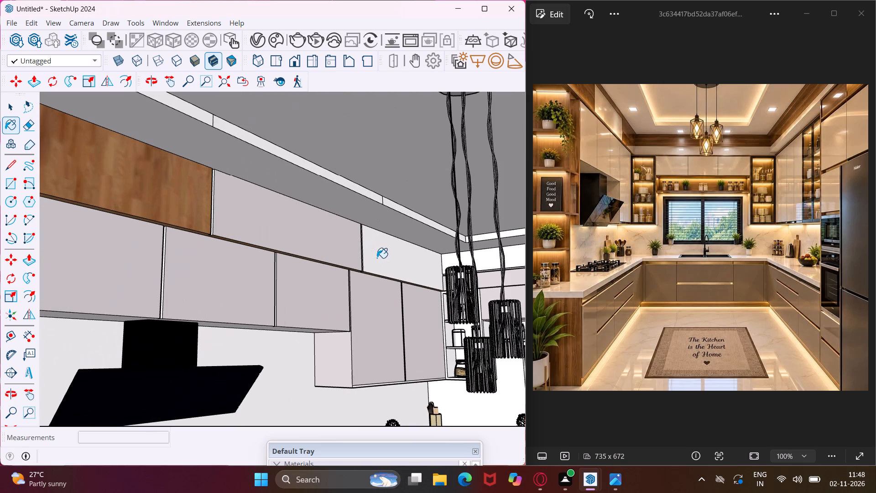
{"action": "left_click", "coordinate": [377, 258]}
{"action": "scroll", "coordinate": [359, 258], "scroll_direction": "down", "scroll_amount": 4}
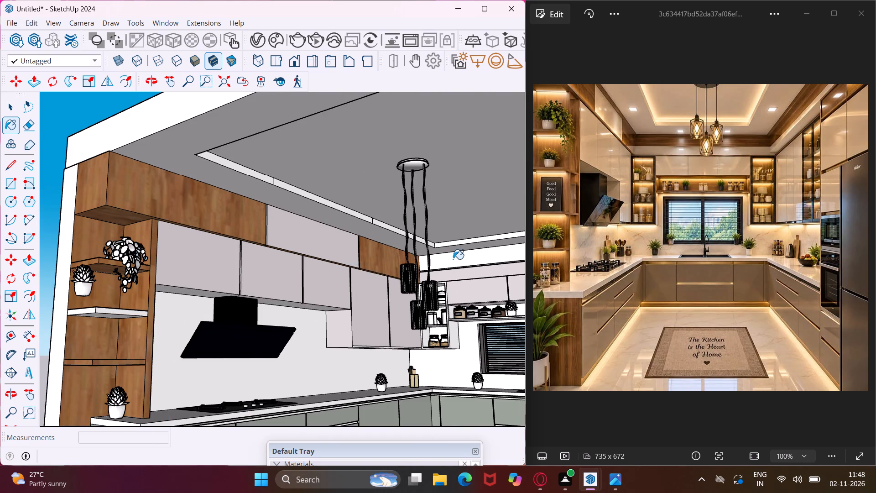
{"action": "scroll", "coordinate": [464, 260], "scroll_direction": "up", "scroll_amount": 9}
{"action": "left_click", "coordinate": [471, 263]}
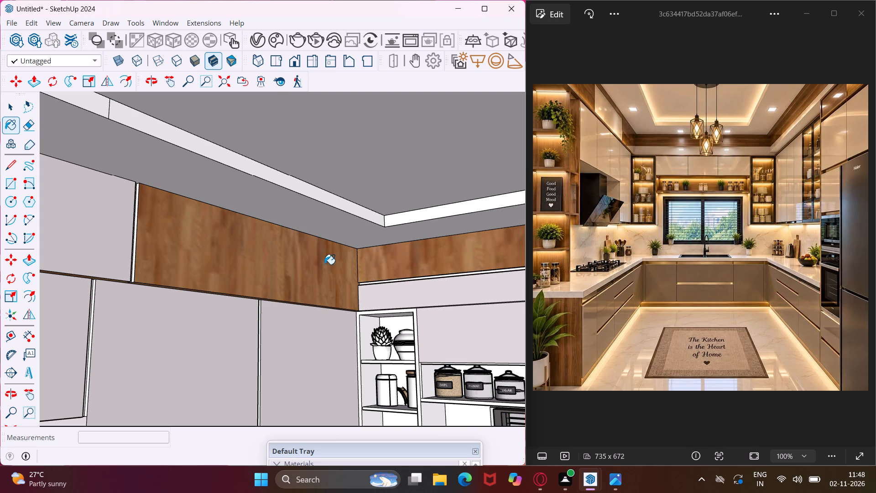
Paint the two small loft fronts above the refrigerator and the long fascia along that wall with Wood Floor.
{"action": "scroll", "coordinate": [238, 292], "scroll_direction": "down", "scroll_amount": 14}
{"action": "middle_click_drag", "start_coordinate": [234, 288], "coordinate": [278, 302]}
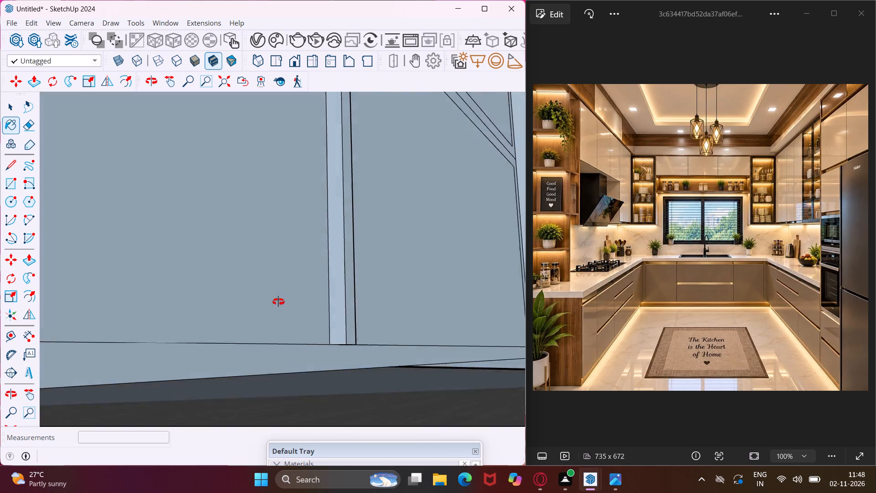
{"action": "middle_click_drag", "start_coordinate": [278, 302], "coordinate": [481, 295]}
{"action": "scroll", "coordinate": [481, 295], "scroll_direction": "down", "scroll_amount": 1}
{"action": "scroll", "coordinate": [390, 294], "scroll_direction": "down", "scroll_amount": 10}
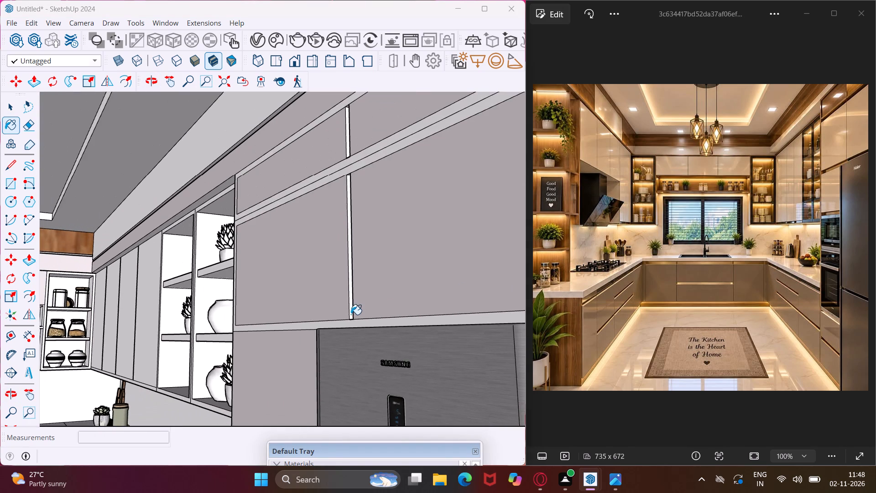
{"action": "scroll", "coordinate": [338, 323], "scroll_direction": "down", "scroll_amount": 5}
{"action": "left_click", "coordinate": [386, 190]}
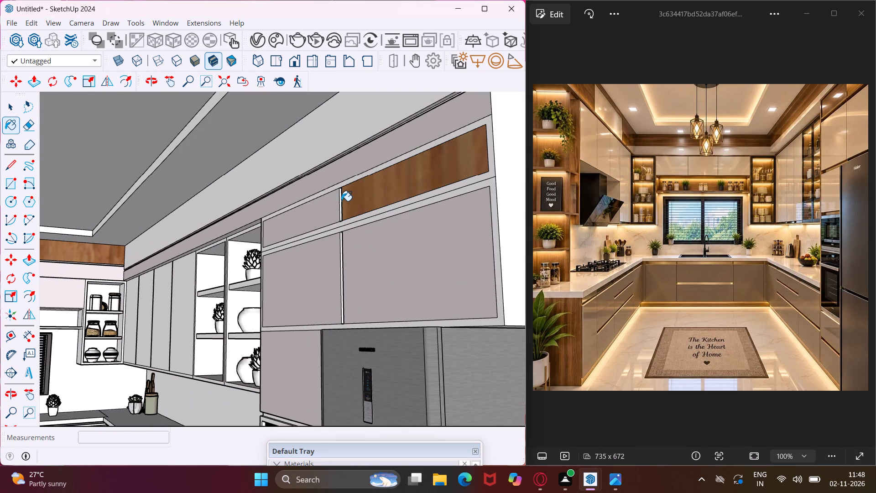
{"action": "left_click", "coordinate": [334, 204]}
{"action": "left_click", "coordinate": [330, 140]}
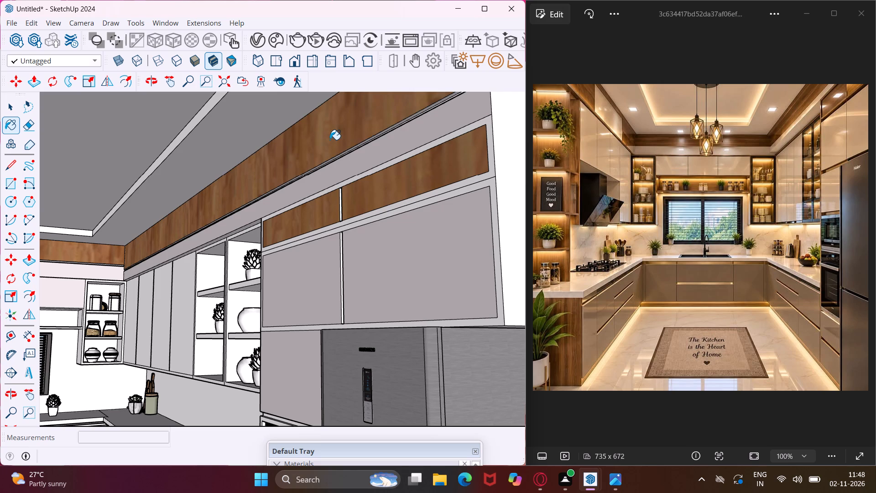
Paint the inner faces, shelf tops, shelf edges and front frame of the open shelf unit beside the plain wall cabinets with Wood Floor.
{"action": "scroll", "coordinate": [330, 140], "scroll_direction": "down", "scroll_amount": 6}
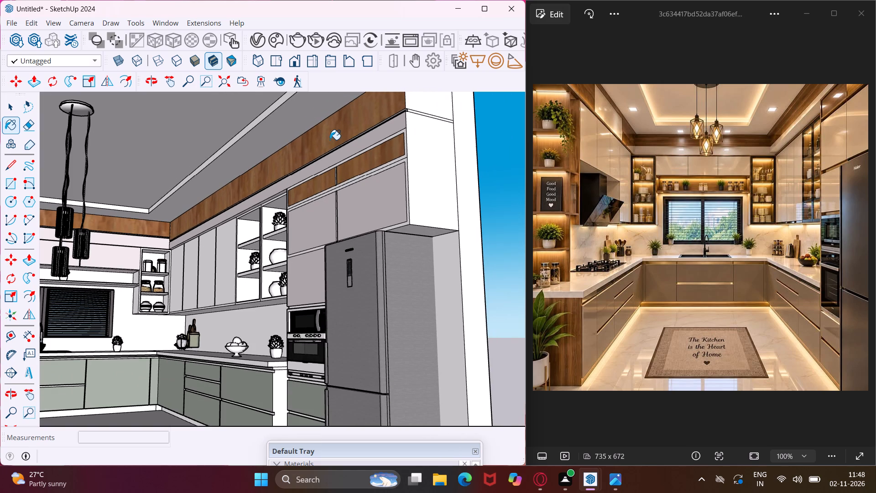
{"action": "scroll", "coordinate": [330, 140], "scroll_direction": "down", "scroll_amount": 2}
{"action": "scroll", "coordinate": [254, 215], "scroll_direction": "up", "scroll_amount": 4}
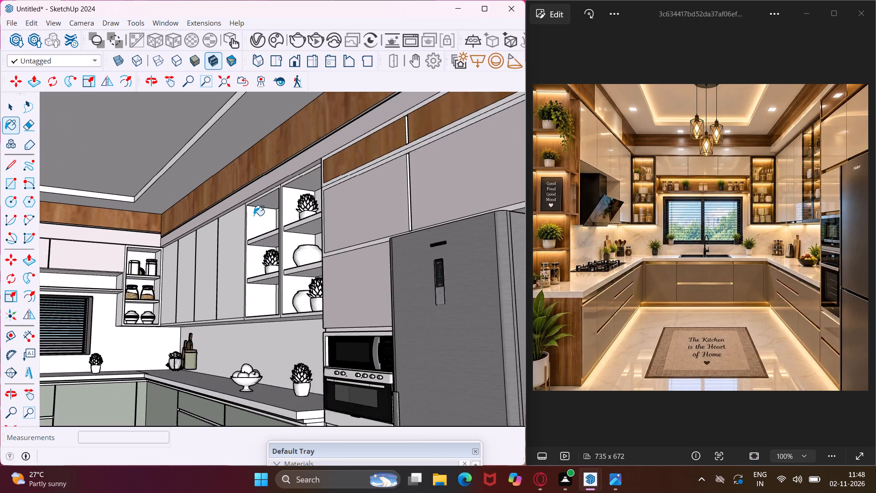
{"action": "scroll", "coordinate": [254, 215], "scroll_direction": "up", "scroll_amount": 6}
{"action": "middle_click_drag", "start_coordinate": [254, 215], "coordinate": [319, 253]}
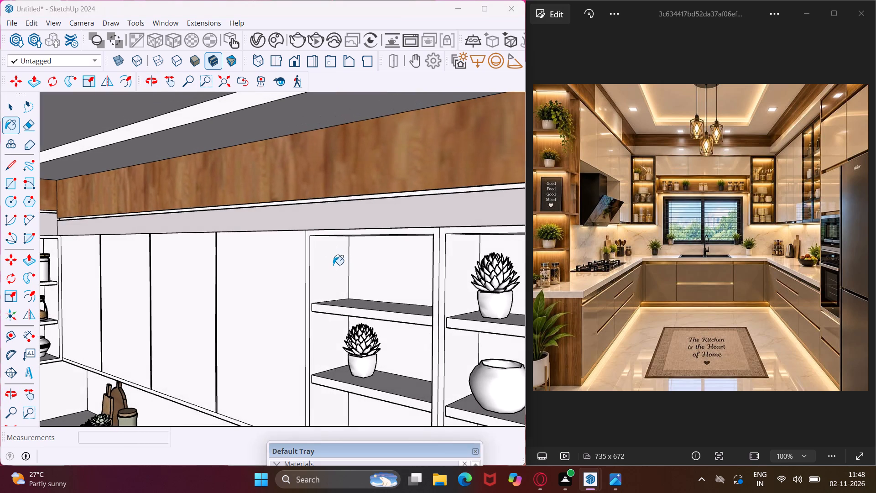
{"action": "left_click", "coordinate": [333, 265]}
{"action": "left_click", "coordinate": [365, 271]}
{"action": "left_click", "coordinate": [368, 308]}
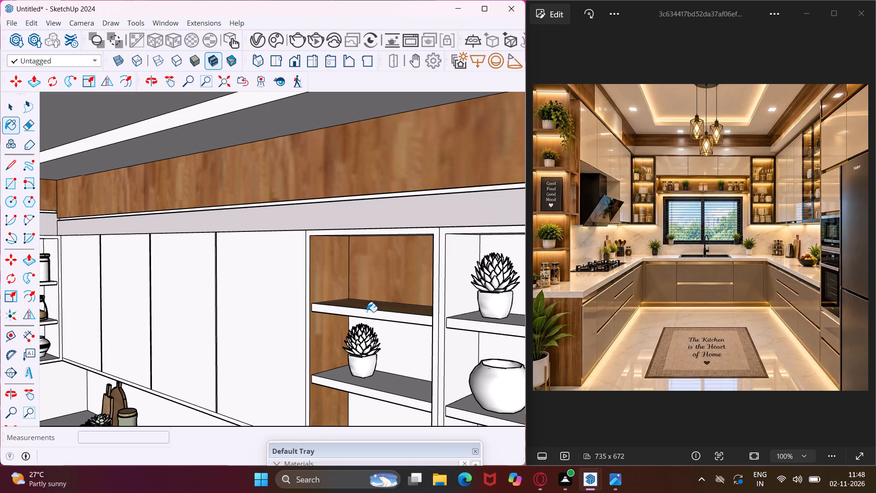
{"action": "left_click", "coordinate": [386, 334]}
{"action": "left_click", "coordinate": [391, 380]}
{"action": "left_click", "coordinate": [378, 410]}
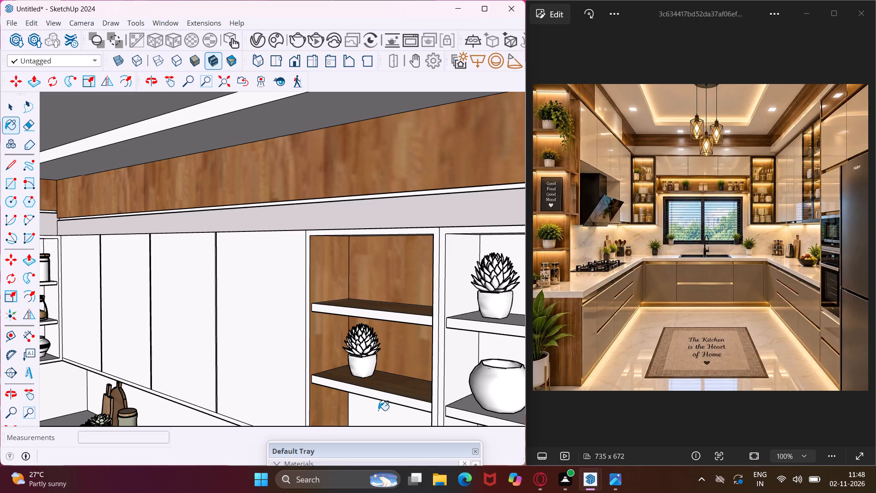
{"action": "scroll", "coordinate": [343, 395], "scroll_direction": "up", "scroll_amount": 7}
{"action": "left_click", "coordinate": [323, 373]}
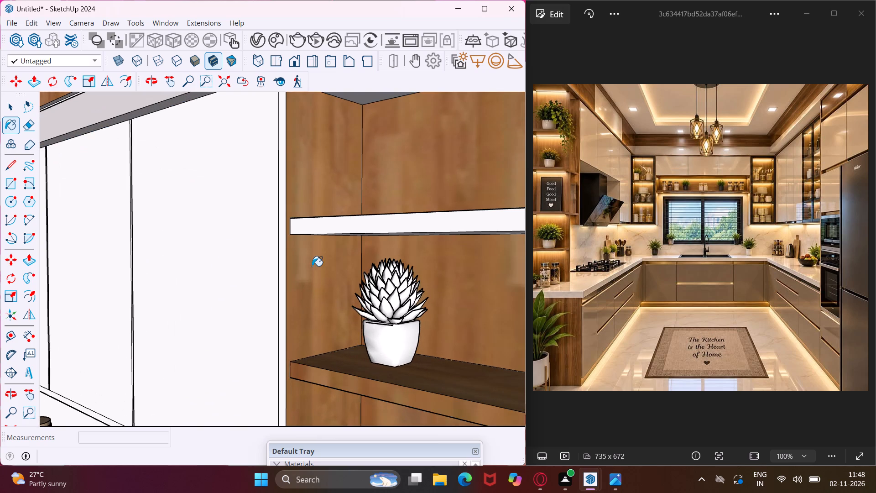
{"action": "left_click", "coordinate": [328, 229]}
{"action": "scroll", "coordinate": [313, 240], "scroll_direction": "down", "scroll_amount": 2}
{"action": "left_click", "coordinate": [360, 121]}
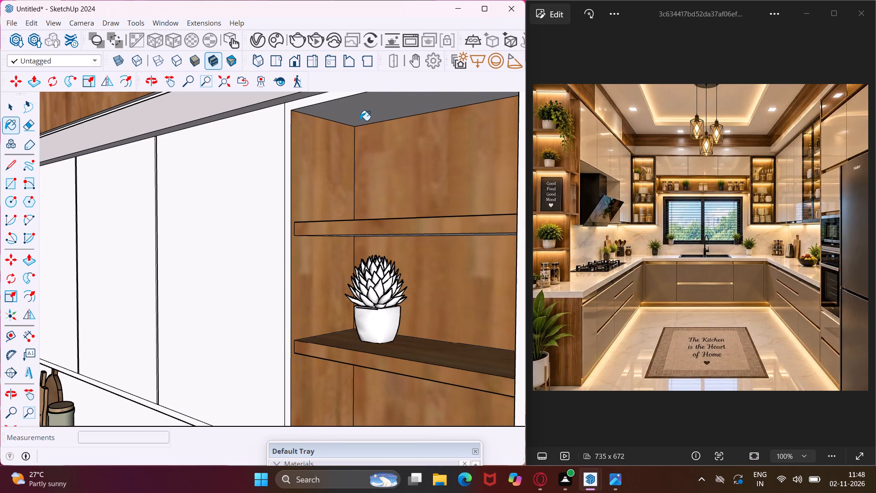
{"action": "scroll", "coordinate": [288, 115], "scroll_direction": "up", "scroll_amount": 4}
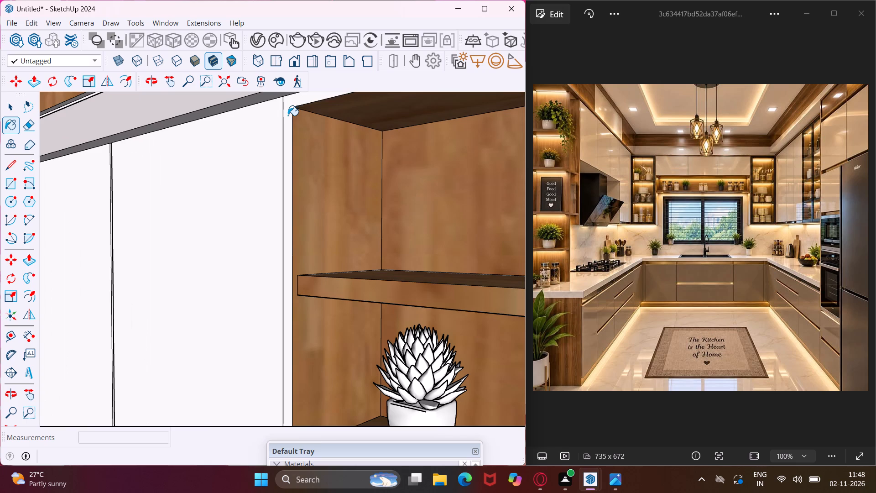
{"action": "left_click", "coordinate": [288, 115]}
{"action": "scroll", "coordinate": [333, 134], "scroll_direction": "down", "scroll_amount": 9}
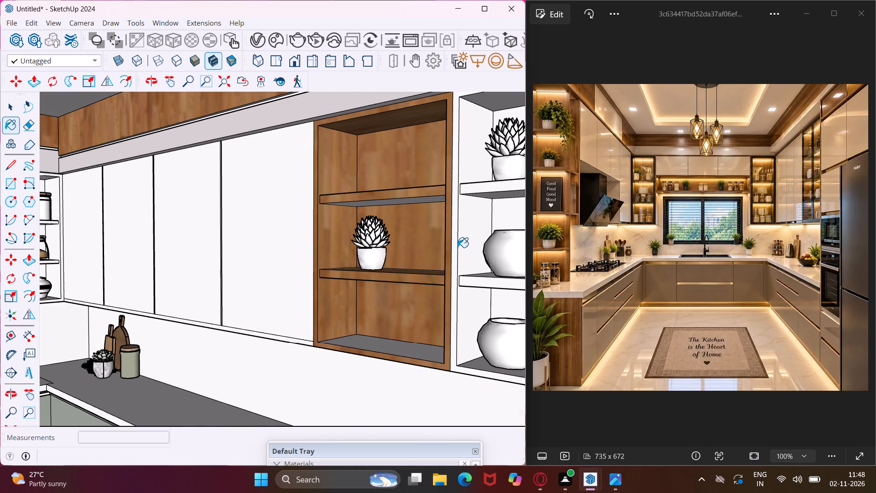
Paint the front frame, inner side and lower shelf of the open shelf unit nearest the oven tower with Wood Floor.
{"action": "scroll", "coordinate": [457, 246], "scroll_direction": "up", "scroll_amount": 4}
{"action": "left_click", "coordinate": [454, 243]}
{"action": "left_click", "coordinate": [470, 242]}
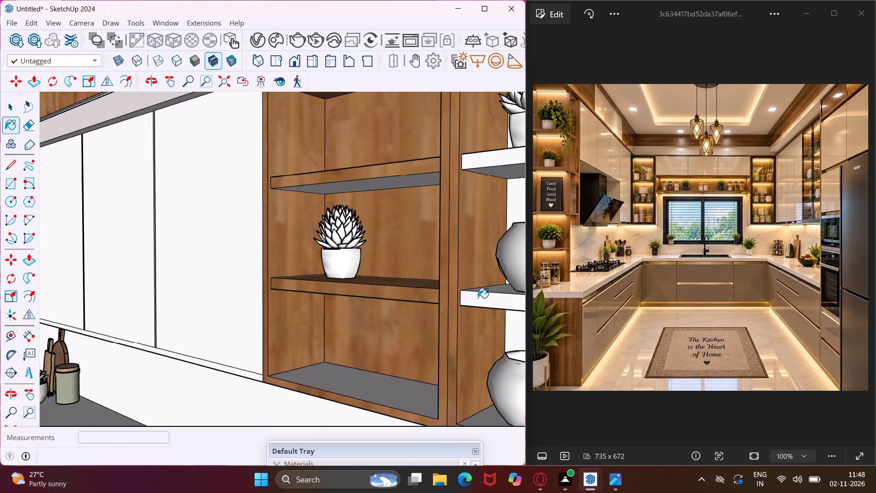
{"action": "left_click", "coordinate": [478, 299]}
{"action": "left_click", "coordinate": [480, 283]}
{"action": "left_click", "coordinate": [484, 289]}
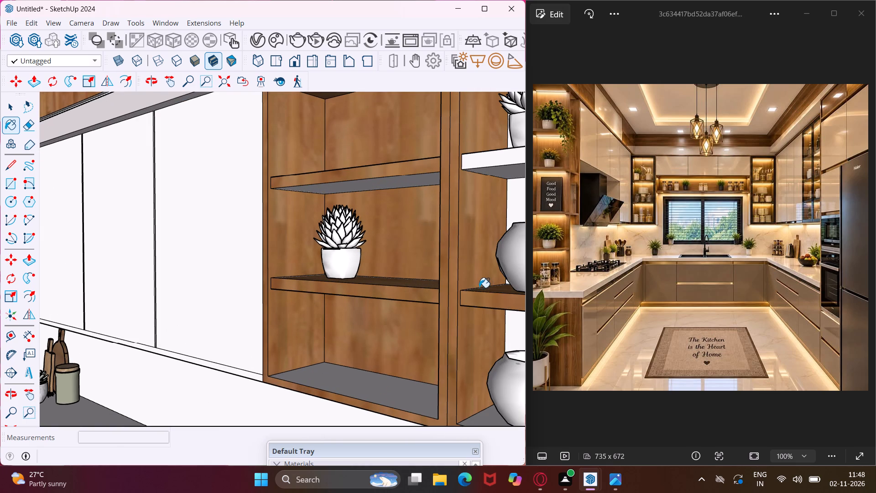
Paint the remaining inner side, bottom and shelf undersides of the open unit beside the plain wall cabinets with Wood Floor.
{"action": "middle_click_drag", "start_coordinate": [423, 318], "coordinate": [465, 271]}
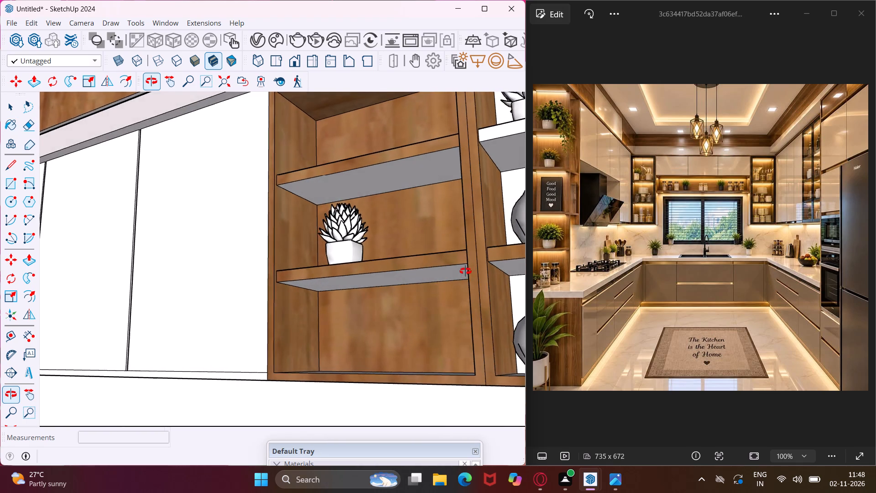
{"action": "middle_click_drag", "start_coordinate": [465, 271], "coordinate": [537, 227]}
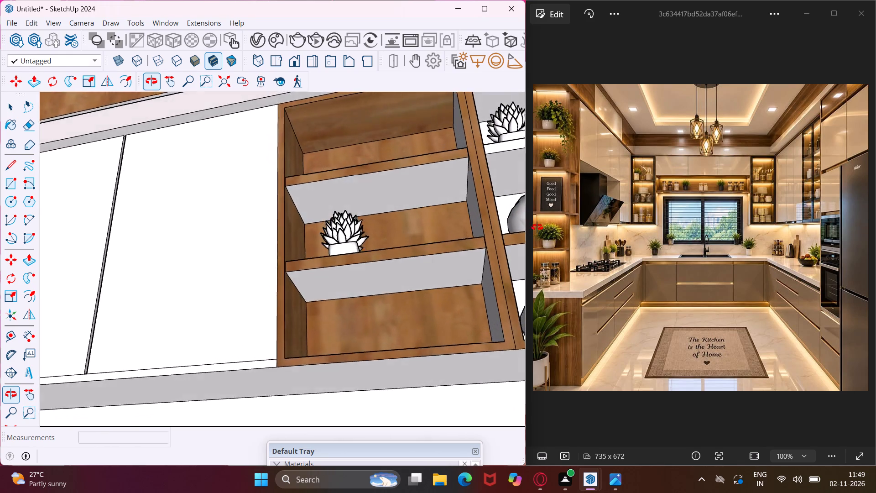
{"action": "middle_click_drag", "start_coordinate": [537, 227], "coordinate": [714, 353]}
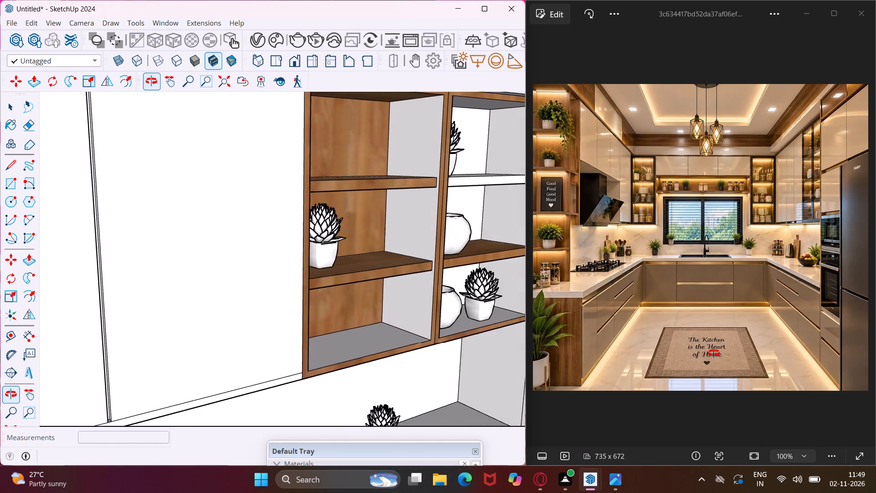
{"action": "middle_click_drag", "start_coordinate": [714, 353], "coordinate": [723, 356]}
{"action": "scroll", "coordinate": [438, 320], "scroll_direction": "up", "scroll_amount": 3}
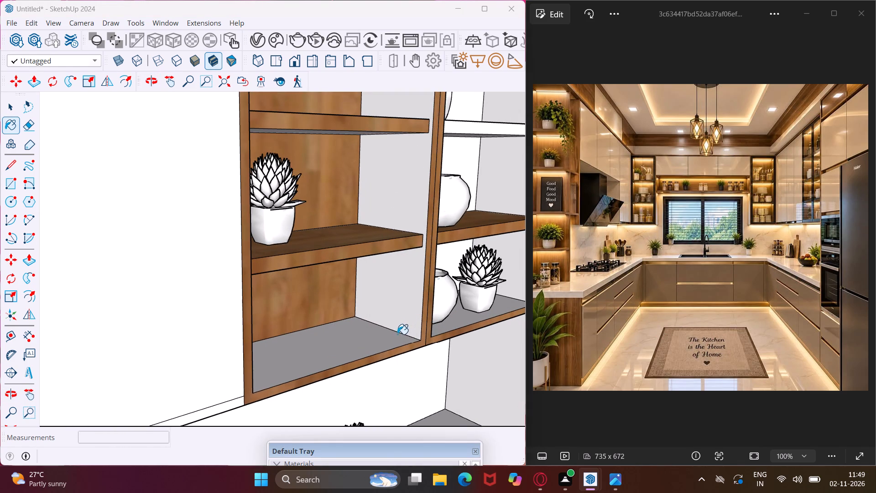
{"action": "left_click", "coordinate": [397, 335]}
{"action": "left_click", "coordinate": [410, 305]}
{"action": "middle_click_drag", "start_coordinate": [354, 177], "coordinate": [347, 152]}
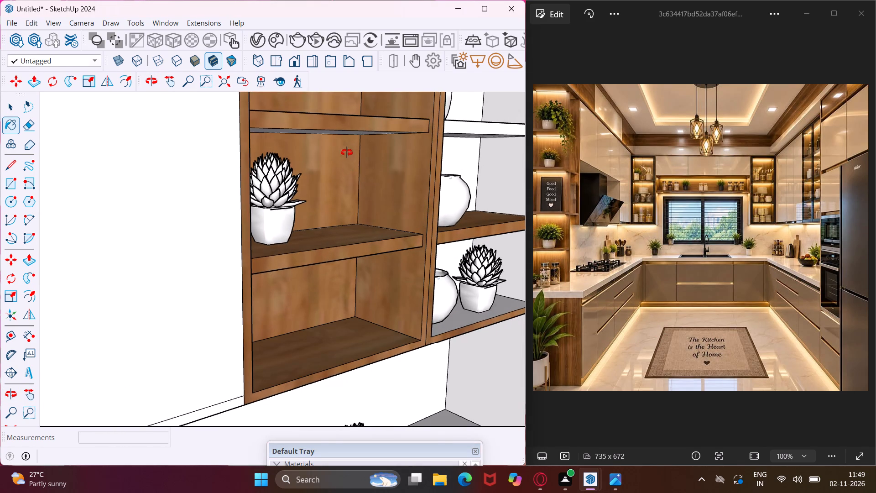
{"action": "middle_click_drag", "start_coordinate": [347, 152], "coordinate": [338, 124]}
{"action": "left_click", "coordinate": [348, 114]}
{"action": "left_click", "coordinate": [362, 234]}
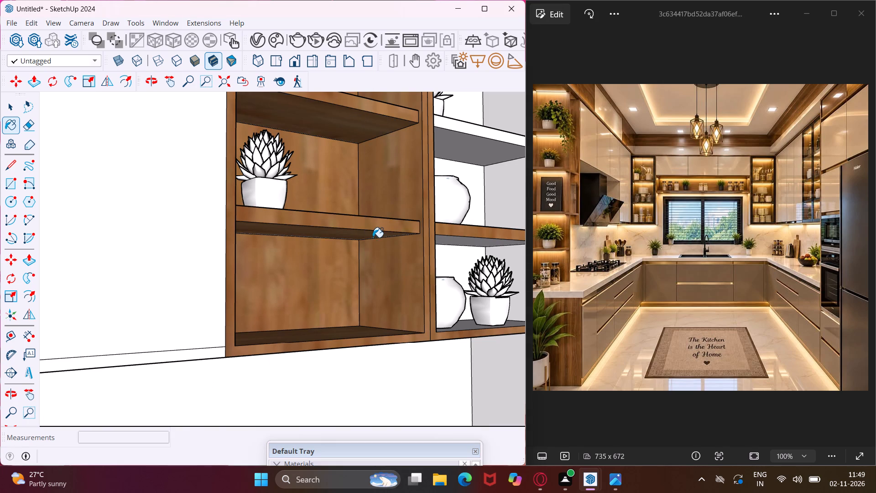
Paint the shelf undersides, far inner side, top inner face and upper back panel of the unit nearest the oven tower with Wood Floor.
{"action": "scroll", "coordinate": [373, 237], "scroll_direction": "down", "scroll_amount": 2}
{"action": "left_click", "coordinate": [447, 161]}
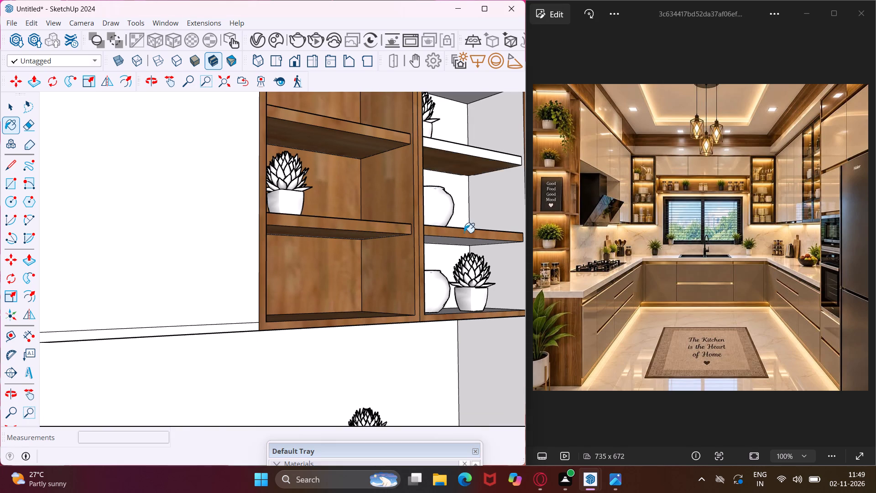
{"action": "left_click", "coordinate": [467, 240]}
{"action": "middle_click_drag", "start_coordinate": [465, 240], "coordinate": [391, 259]}
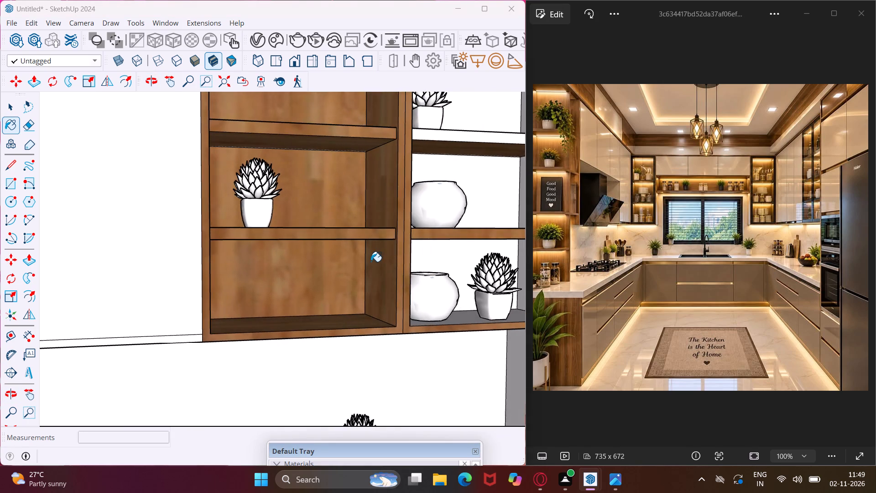
{"action": "scroll", "coordinate": [371, 262], "scroll_direction": "down", "scroll_amount": 3}
{"action": "left_click", "coordinate": [499, 127]}
{"action": "left_click", "coordinate": [484, 110]}
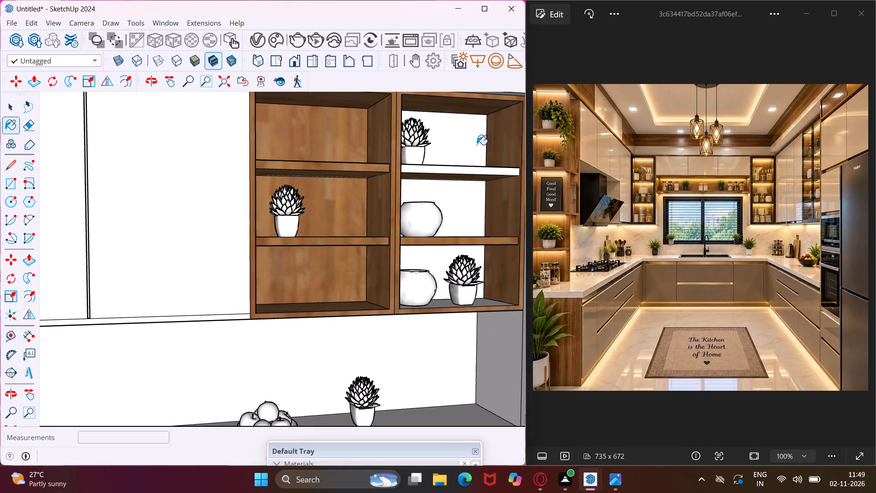
{"action": "left_click", "coordinate": [476, 145]}
Paint that unit's upper shelf top and edge, its middle and lower back panels, and its bottom with Wood Floor.
{"action": "middle_click_drag", "start_coordinate": [456, 193], "coordinate": [444, 227]}
{"action": "scroll", "coordinate": [462, 167], "scroll_direction": "up", "scroll_amount": 2}
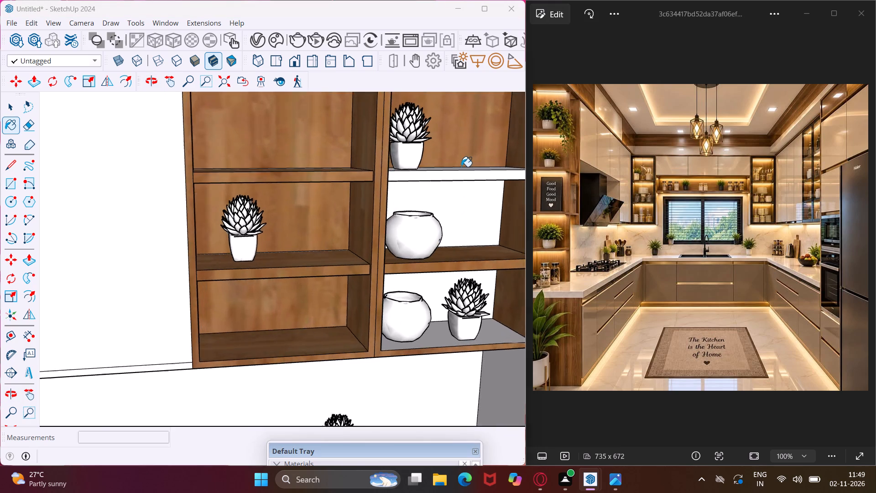
{"action": "scroll", "coordinate": [461, 167], "scroll_direction": "up", "scroll_amount": 2}
{"action": "middle_click_drag", "start_coordinate": [457, 181], "coordinate": [447, 223]}
{"action": "left_click", "coordinate": [455, 182]}
{"action": "left_click", "coordinate": [458, 191]}
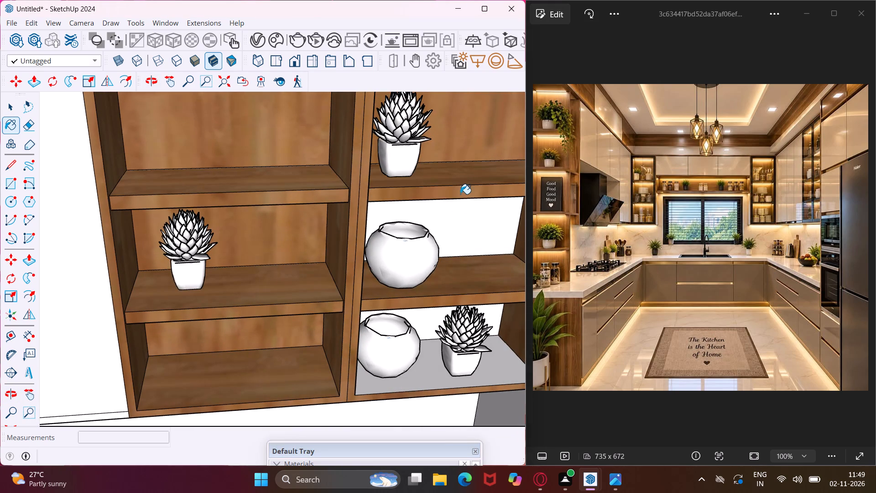
{"action": "middle_click_drag", "start_coordinate": [460, 194], "coordinate": [464, 99]}
{"action": "scroll", "coordinate": [460, 194], "scroll_direction": "up", "scroll_amount": 1}
{"action": "left_click", "coordinate": [463, 216]}
{"action": "left_click", "coordinate": [452, 323]}
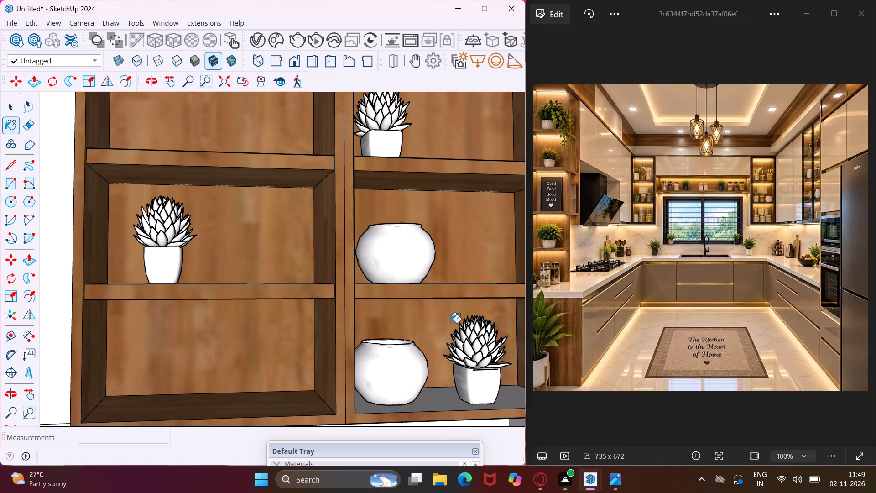
{"action": "middle_click_drag", "start_coordinate": [444, 318], "coordinate": [363, 320]}
{"action": "left_click", "coordinate": [432, 413]}
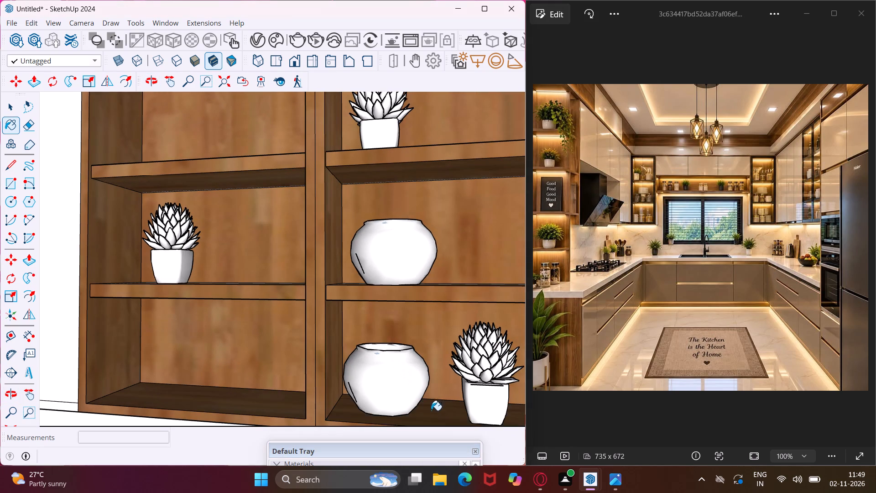
Paint the long underside beneath the wall cabinets and the two open shelf units with Wood Floor.
{"action": "middle_click_drag", "start_coordinate": [429, 401], "coordinate": [429, 304]}
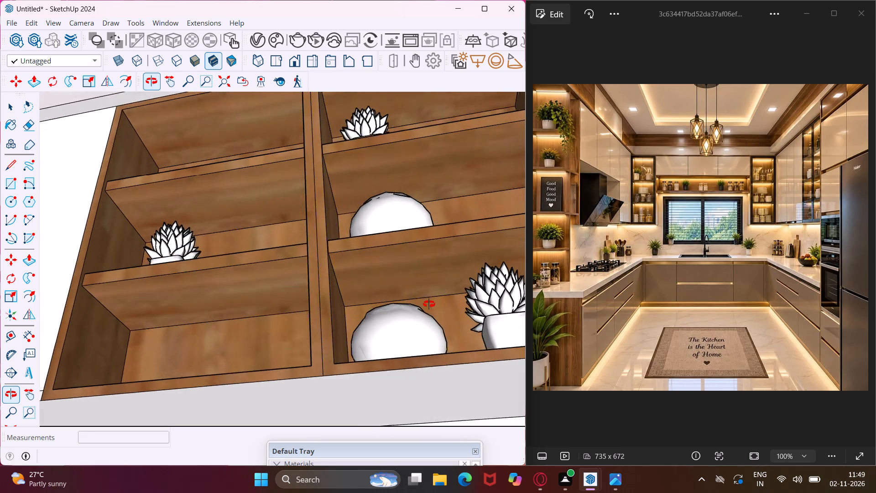
{"action": "middle_click_drag", "start_coordinate": [429, 304], "coordinate": [412, 376]}
{"action": "scroll", "coordinate": [379, 287], "scroll_direction": "down", "scroll_amount": 4}
{"action": "middle_click_drag", "start_coordinate": [379, 287], "coordinate": [379, 277]}
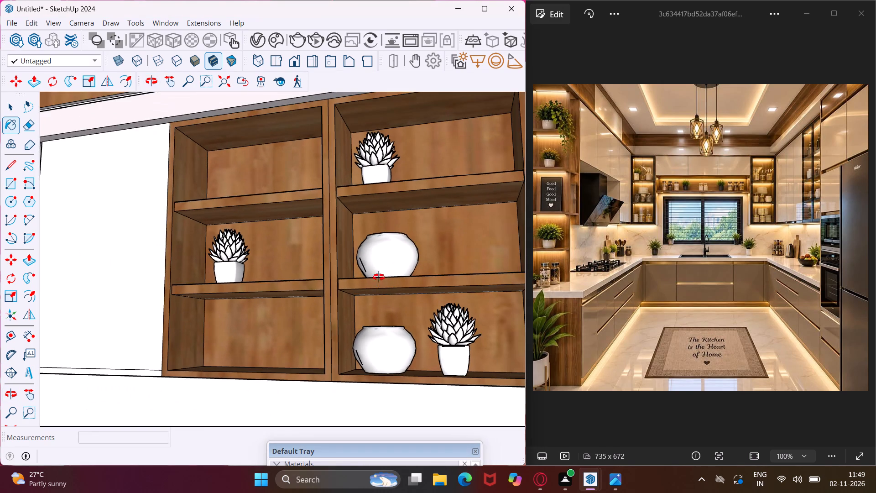
{"action": "middle_click_drag", "start_coordinate": [379, 277], "coordinate": [383, 188]}
{"action": "left_click", "coordinate": [381, 350]}
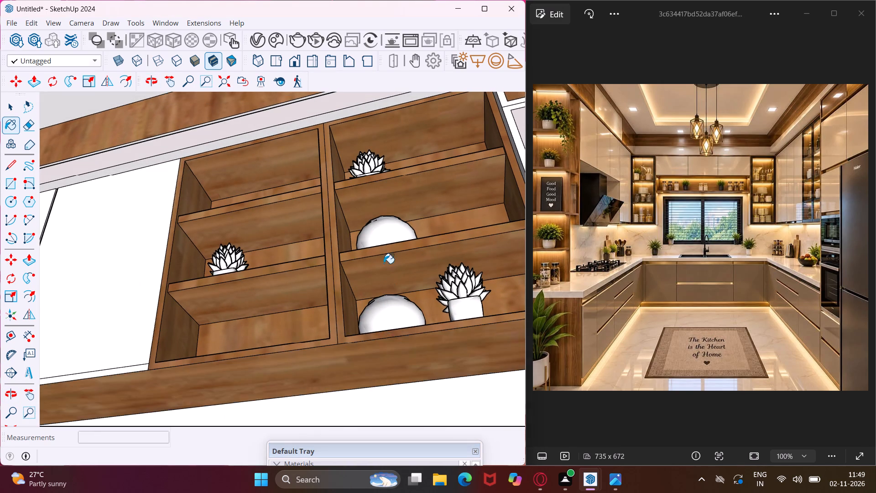
Paint the lower and middle backs, inner side and upper shelf underside of the window wall's range-hood-side jar unit with Wood Floor.
{"action": "middle_click_drag", "start_coordinate": [384, 263], "coordinate": [317, 417]}
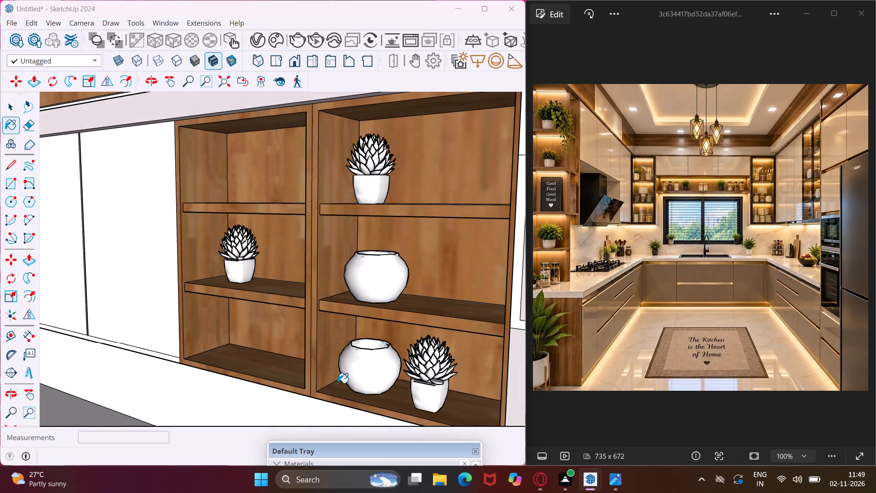
{"action": "scroll", "coordinate": [375, 329], "scroll_direction": "down", "scroll_amount": 6}
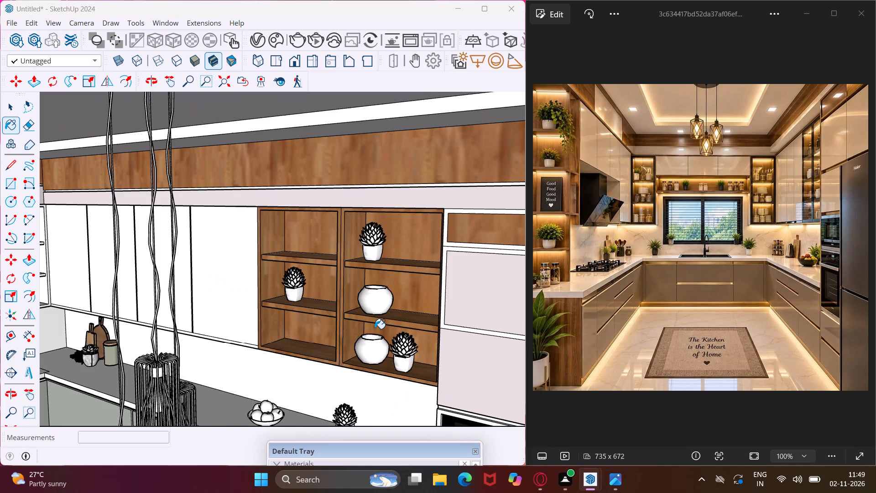
{"action": "scroll", "coordinate": [375, 329], "scroll_direction": "down", "scroll_amount": 4}
{"action": "scroll", "coordinate": [450, 299], "scroll_direction": "down", "scroll_amount": 5}
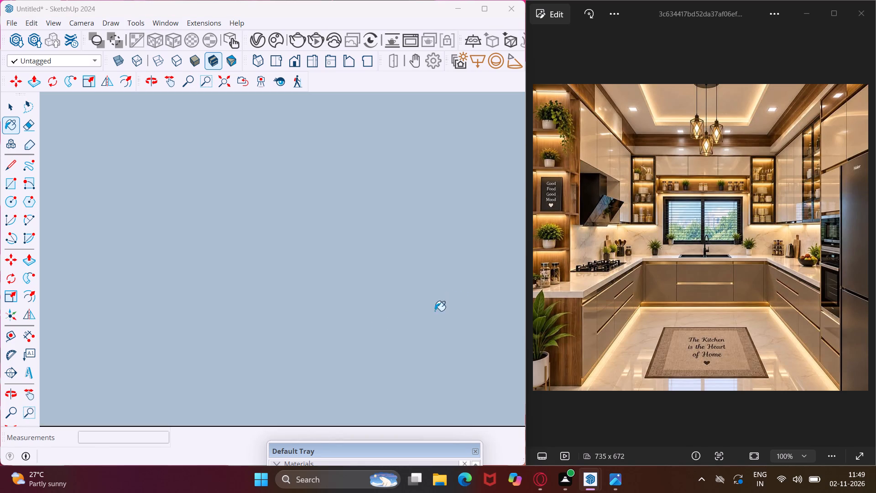
{"action": "scroll", "coordinate": [367, 332], "scroll_direction": "down", "scroll_amount": 5}
{"action": "scroll", "coordinate": [299, 369], "scroll_direction": "down", "scroll_amount": 12}
{"action": "scroll", "coordinate": [271, 396], "scroll_direction": "down", "scroll_amount": 17}
{"action": "scroll", "coordinate": [271, 396], "scroll_direction": "down", "scroll_amount": 15}
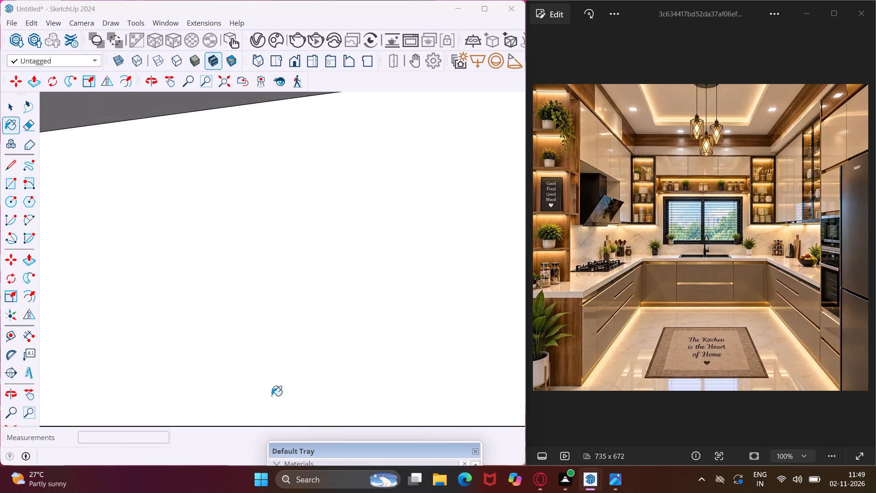
{"action": "scroll", "coordinate": [271, 396], "scroll_direction": "down", "scroll_amount": 15}
{"action": "scroll", "coordinate": [271, 396], "scroll_direction": "down", "scroll_amount": 12}
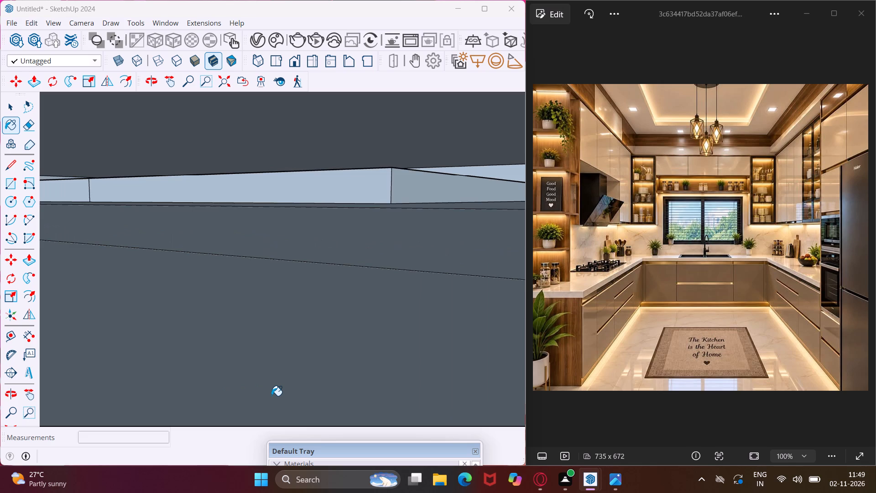
{"action": "scroll", "coordinate": [271, 396], "scroll_direction": "down", "scroll_amount": 20}
{"action": "scroll", "coordinate": [271, 396], "scroll_direction": "down", "scroll_amount": 12}
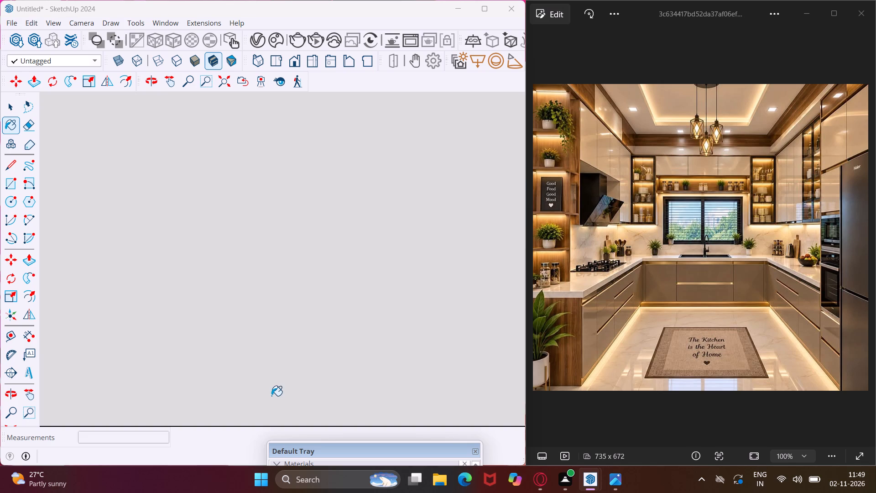
{"action": "scroll", "coordinate": [271, 396], "scroll_direction": "down", "scroll_amount": 20}
{"action": "scroll", "coordinate": [271, 396], "scroll_direction": "down", "scroll_amount": 12}
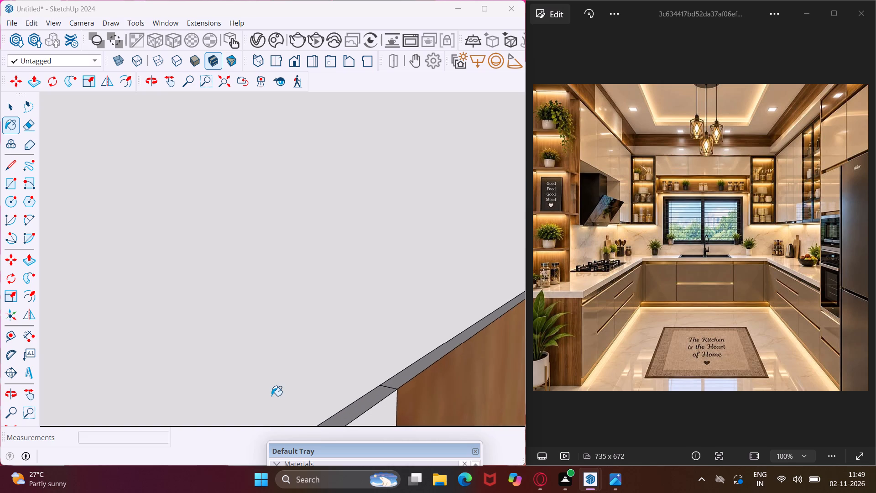
{"action": "scroll", "coordinate": [271, 396], "scroll_direction": "down", "scroll_amount": 20}
{"action": "scroll", "coordinate": [271, 396], "scroll_direction": "down", "scroll_amount": 2}
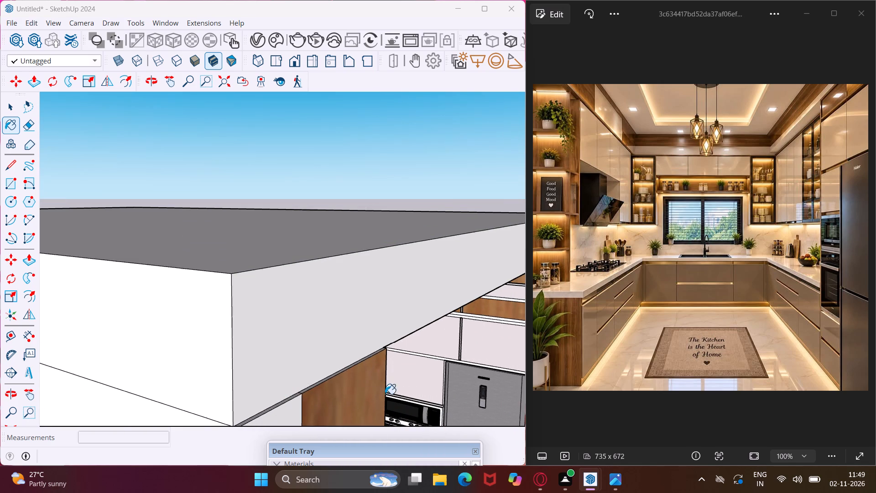
{"action": "middle_click_drag", "start_coordinate": [386, 393], "coordinate": [193, 343]}
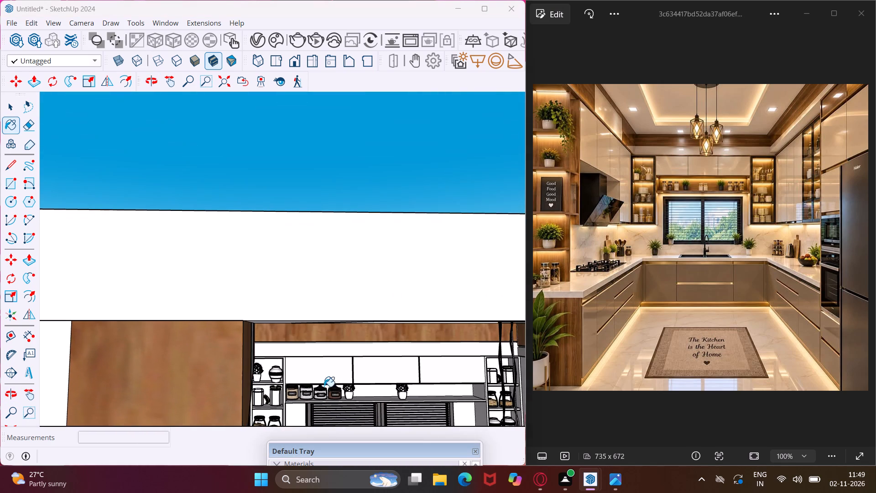
{"action": "scroll", "coordinate": [366, 387], "scroll_direction": "up", "scroll_amount": 3}
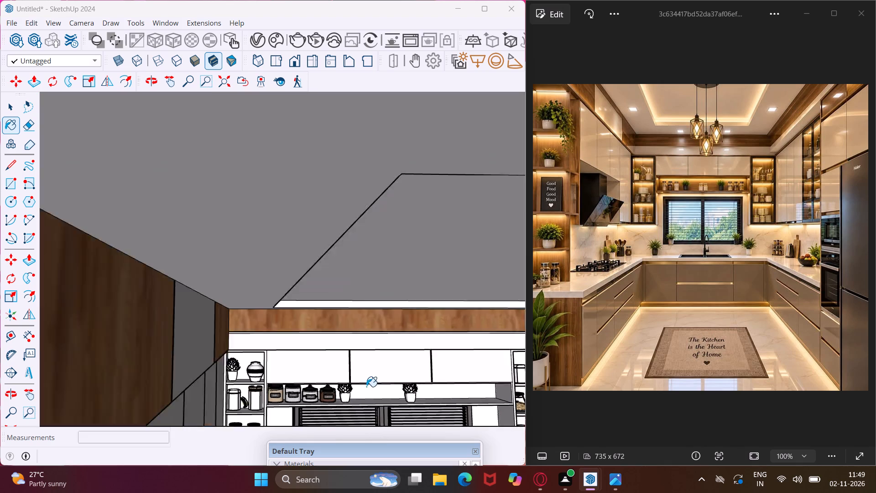
{"action": "scroll", "coordinate": [366, 387], "scroll_direction": "up", "scroll_amount": 2}
{"action": "middle_click_drag", "start_coordinate": [366, 387], "coordinate": [334, 318]}
{"action": "scroll", "coordinate": [235, 317], "scroll_direction": "down", "scroll_amount": 5}
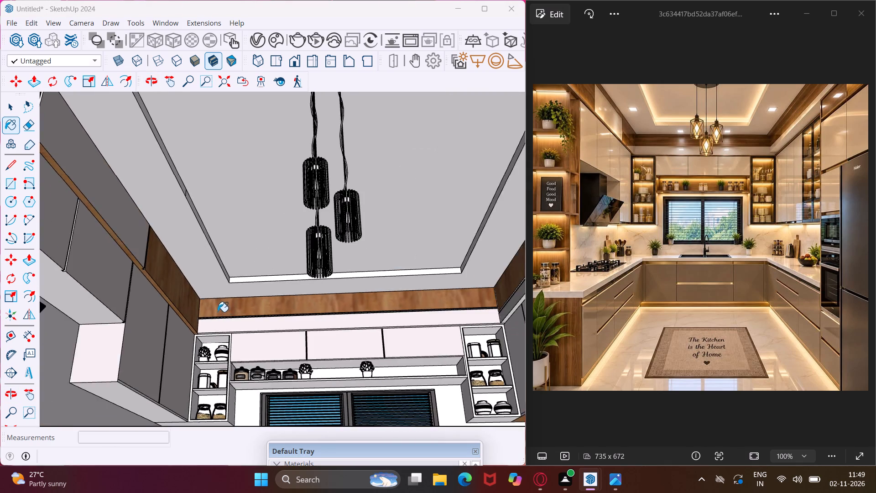
{"action": "scroll", "coordinate": [218, 312], "scroll_direction": "down", "scroll_amount": 9}
{"action": "middle_click_drag", "start_coordinate": [217, 331], "coordinate": [220, 395]}
{"action": "scroll", "coordinate": [217, 320], "scroll_direction": "up", "scroll_amount": 7}
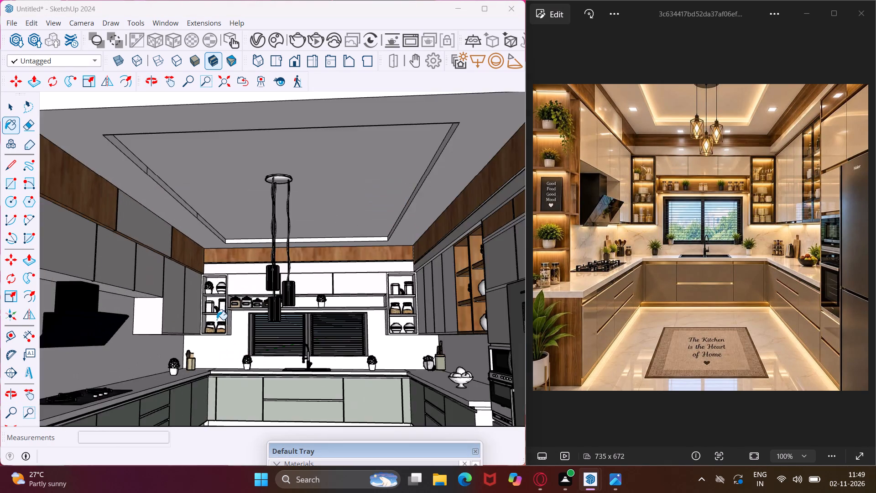
{"action": "scroll", "coordinate": [217, 320], "scroll_direction": "up", "scroll_amount": 15}
{"action": "left_click", "coordinate": [217, 320]}
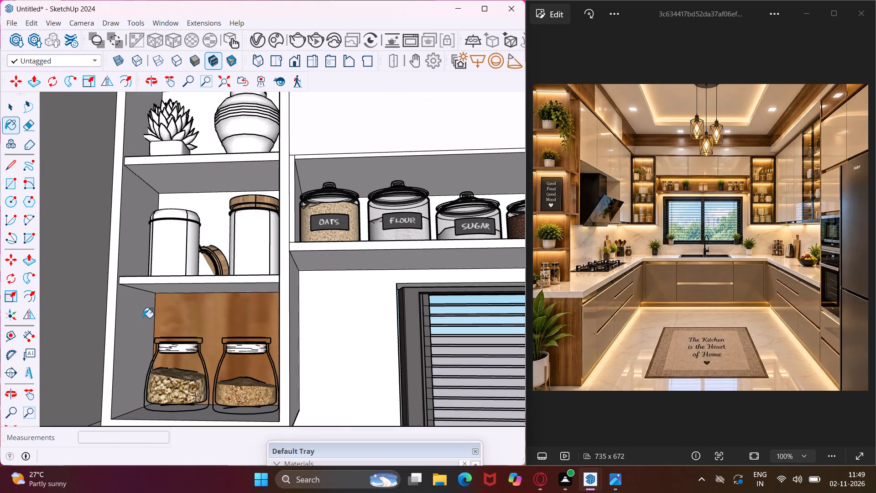
{"action": "left_click", "coordinate": [143, 318]}
{"action": "left_click", "coordinate": [148, 293]}
{"action": "left_click", "coordinate": [191, 200]}
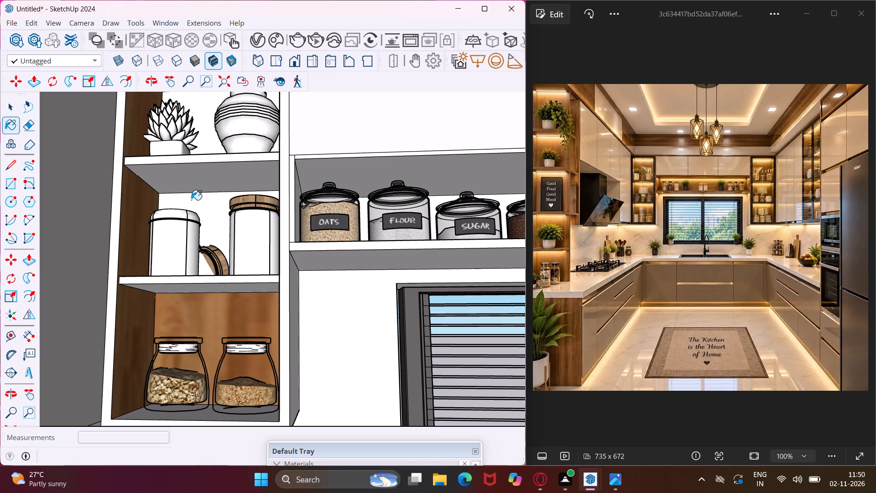
{"action": "left_click", "coordinate": [200, 181]}
Paint the above-window niche's ceiling, hood-side inner face, shelf front edge and back, plus the hood-side jar unit's front frame, with Wood Floor.
{"action": "middle_click_drag", "start_coordinate": [260, 202], "coordinate": [284, 215]}
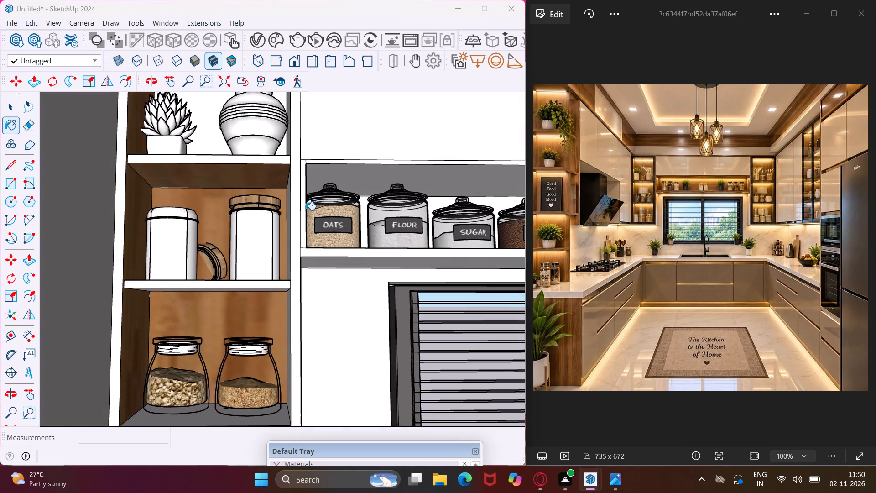
{"action": "scroll", "coordinate": [313, 196], "scroll_direction": "up", "scroll_amount": 3}
{"action": "left_click", "coordinate": [333, 167]}
{"action": "middle_click_drag", "start_coordinate": [334, 169], "coordinate": [270, 177]}
{"action": "left_click", "coordinate": [276, 189]}
{"action": "left_click", "coordinate": [262, 180]}
{"action": "left_click", "coordinate": [255, 182]}
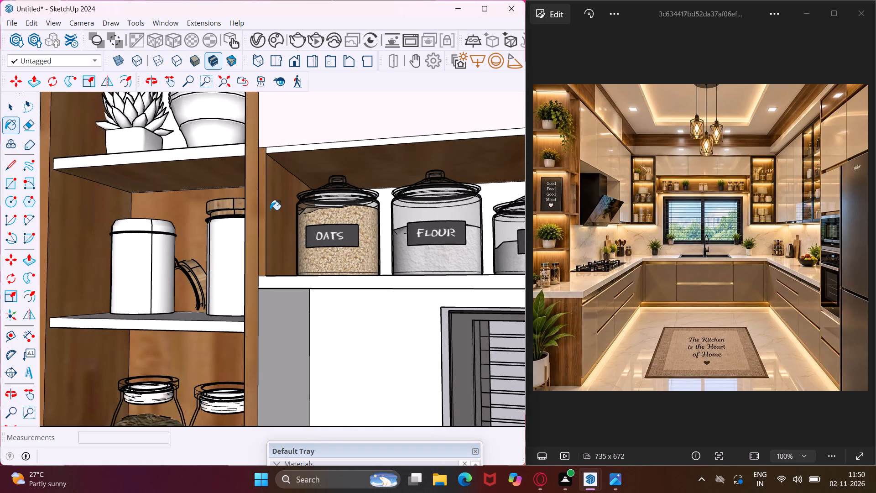
{"action": "left_click", "coordinate": [273, 280]}
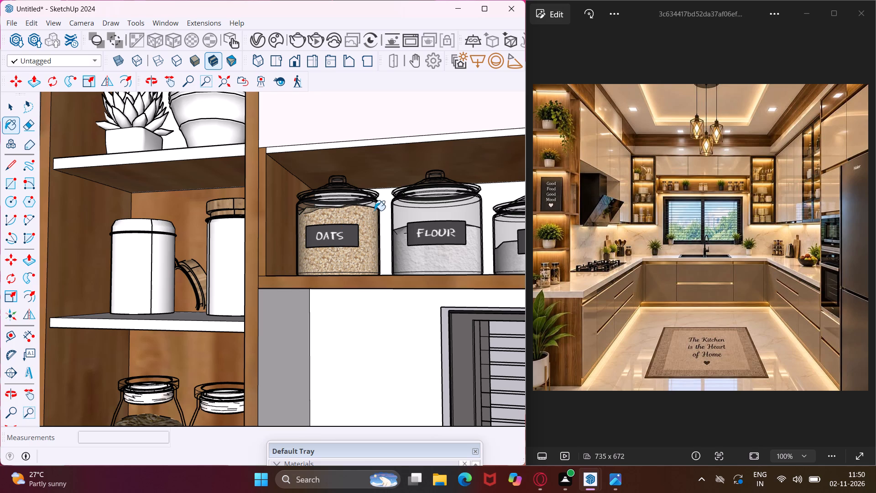
{"action": "left_click", "coordinate": [383, 204]}
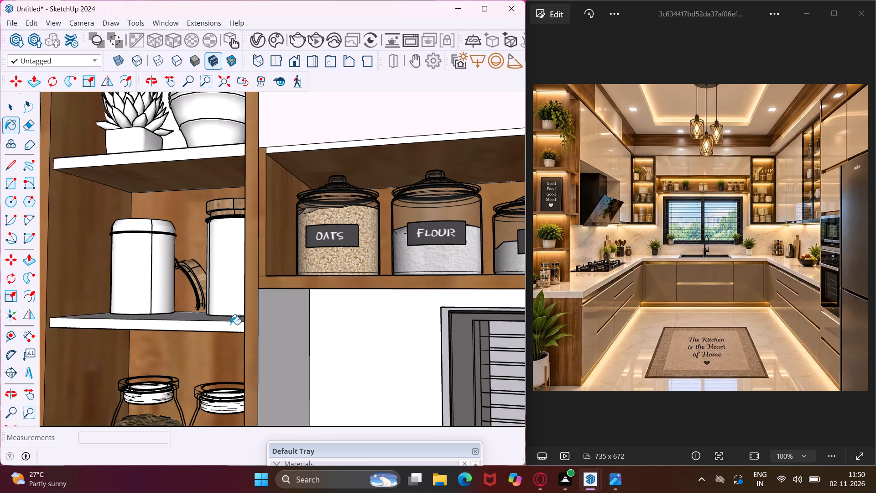
Paint the hood-side jar unit's shelf edges, outer side, upper back, top inner face and inner bottom with Wood Floor.
{"action": "left_click", "coordinate": [230, 325]}
{"action": "left_click", "coordinate": [229, 320]}
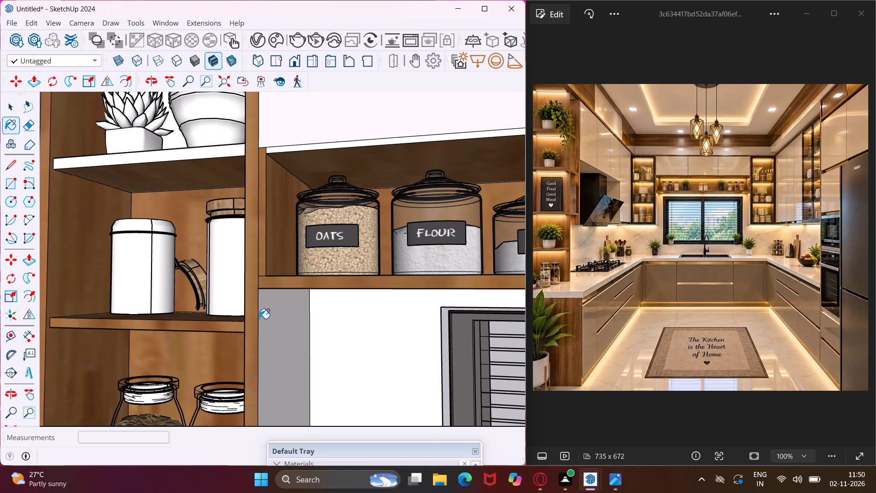
{"action": "left_click", "coordinate": [264, 319]}
{"action": "scroll", "coordinate": [235, 292], "scroll_direction": "down", "scroll_amount": 1}
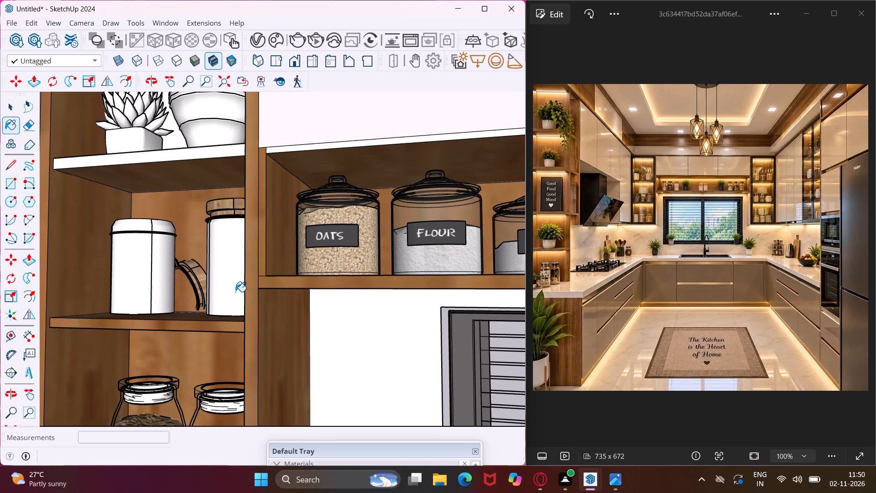
{"action": "scroll", "coordinate": [235, 292], "scroll_direction": "down", "scroll_amount": 3}
{"action": "scroll", "coordinate": [206, 198], "scroll_direction": "up", "scroll_amount": 2}
{"action": "left_click", "coordinate": [206, 198]}
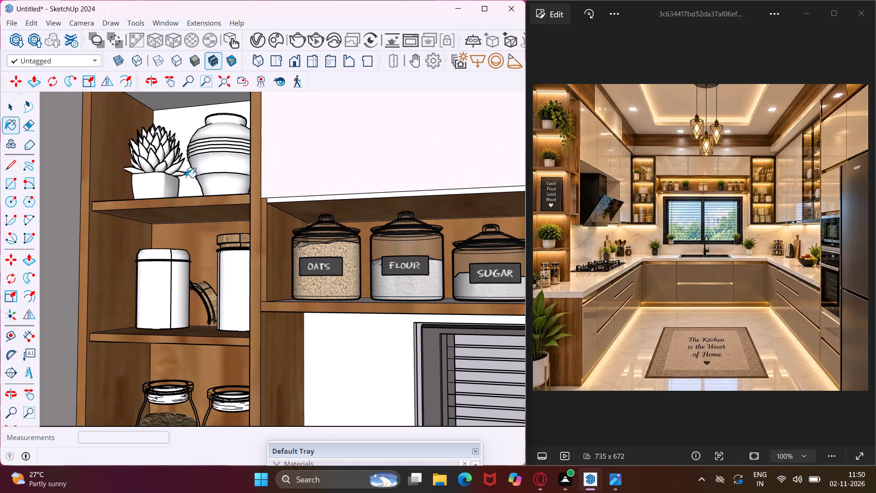
{"action": "left_click", "coordinate": [186, 181]}
{"action": "middle_click_drag", "start_coordinate": [186, 181], "coordinate": [198, 208]}
{"action": "scroll", "coordinate": [198, 208], "scroll_direction": "up", "scroll_amount": 1}
{"action": "scroll", "coordinate": [198, 208], "scroll_direction": "down", "scroll_amount": 5}
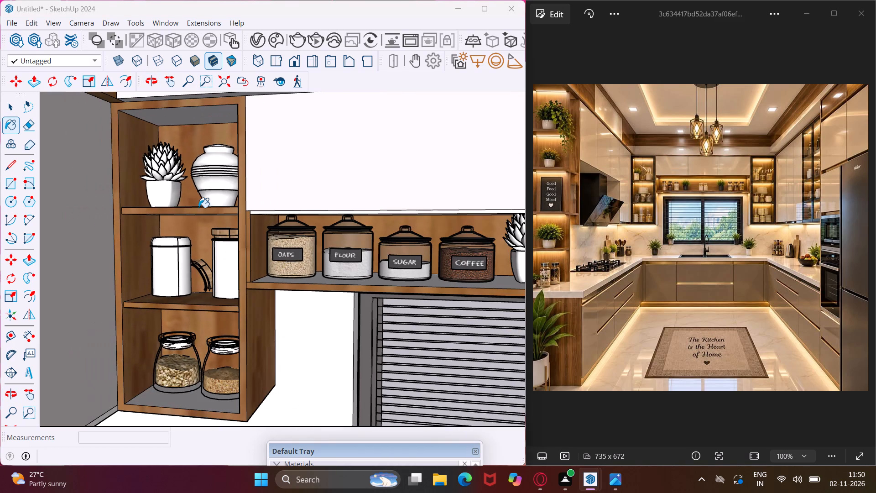
{"action": "left_click", "coordinate": [186, 117]}
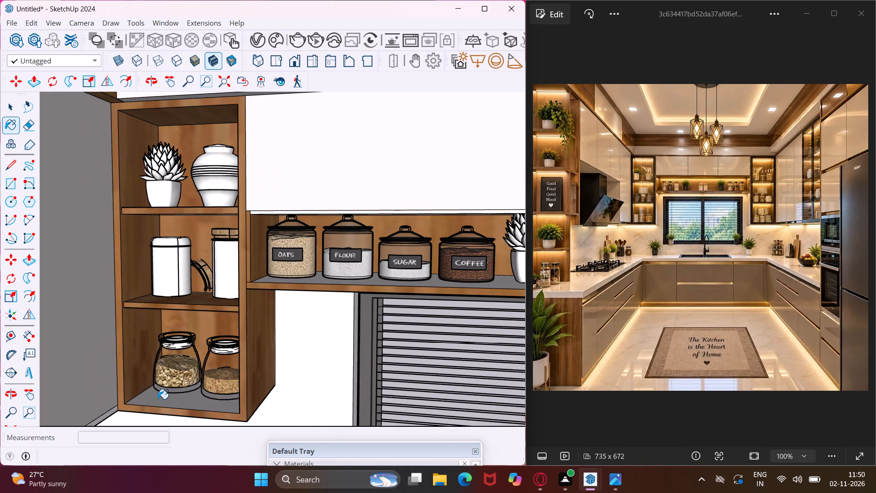
{"action": "left_click", "coordinate": [158, 399]}
Paint the above-window niche's shelf top and underside, and the hood-side jar unit's lower shelf underside and outer bottom, with Wood Floor.
{"action": "middle_click_drag", "start_coordinate": [158, 399], "coordinate": [161, 409]}
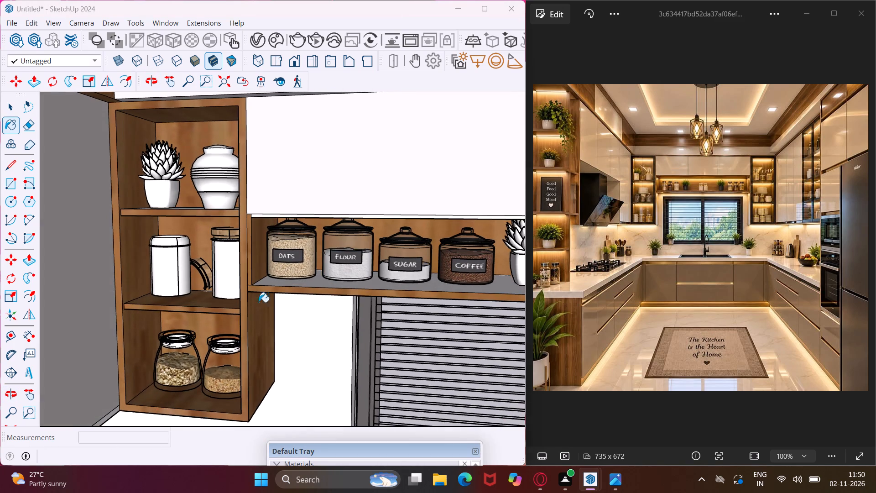
{"action": "scroll", "coordinate": [313, 261], "scroll_direction": "up", "scroll_amount": 4}
{"action": "left_click", "coordinate": [304, 286]}
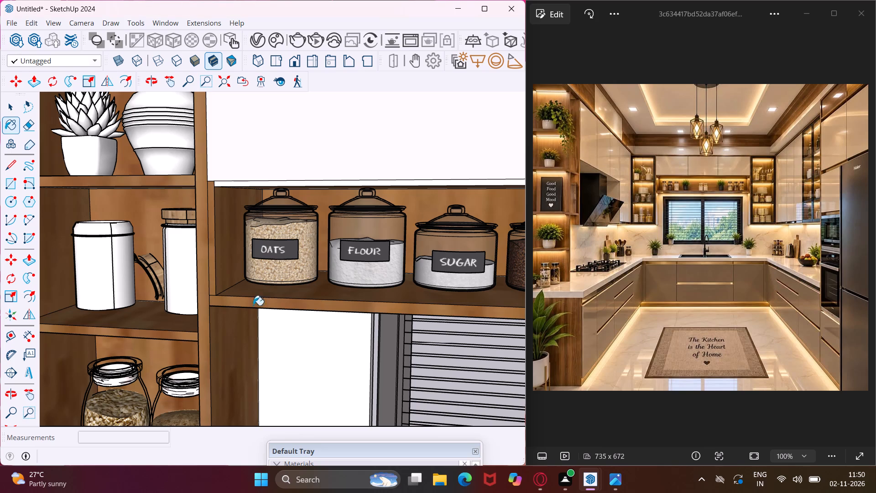
{"action": "middle_click_drag", "start_coordinate": [165, 370], "coordinate": [193, 278]}
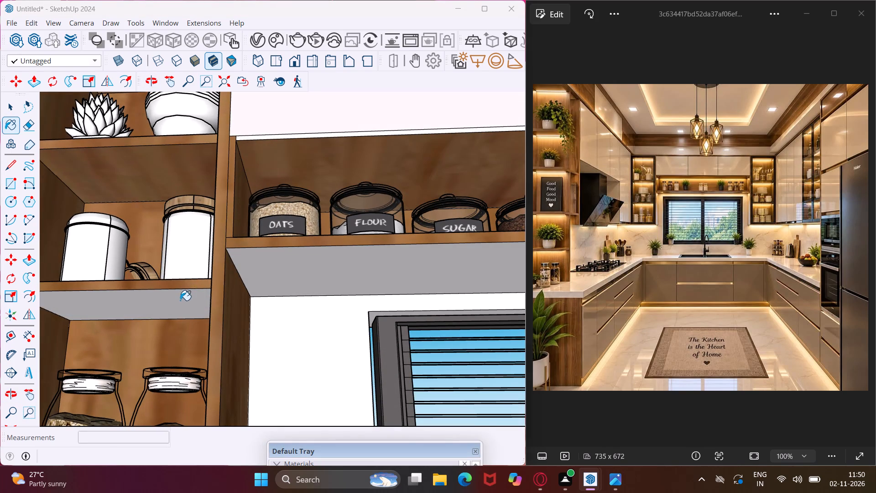
{"action": "left_click", "coordinate": [180, 300]}
{"action": "left_click", "coordinate": [261, 252]}
{"action": "scroll", "coordinate": [197, 263], "scroll_direction": "down", "scroll_amount": 4}
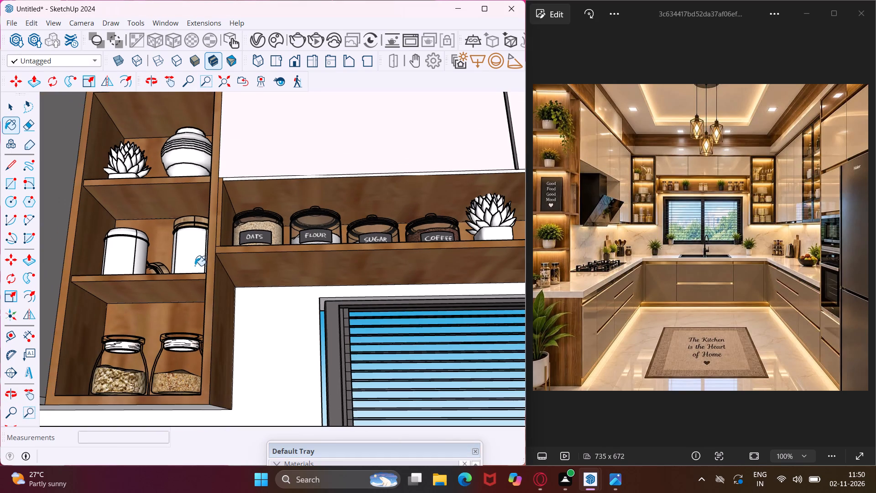
{"action": "middle_click_drag", "start_coordinate": [181, 346], "coordinate": [187, 291]}
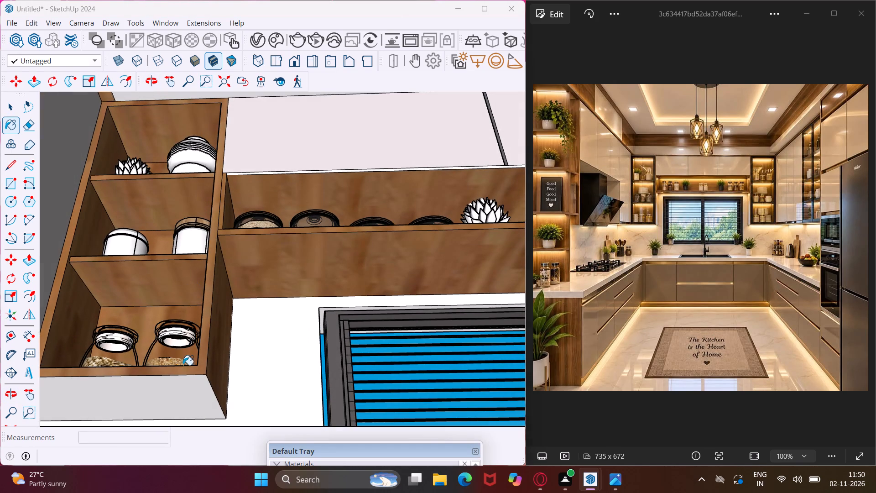
{"action": "left_click", "coordinate": [186, 391]}
{"action": "middle_click_drag", "start_coordinate": [188, 360], "coordinate": [173, 418]}
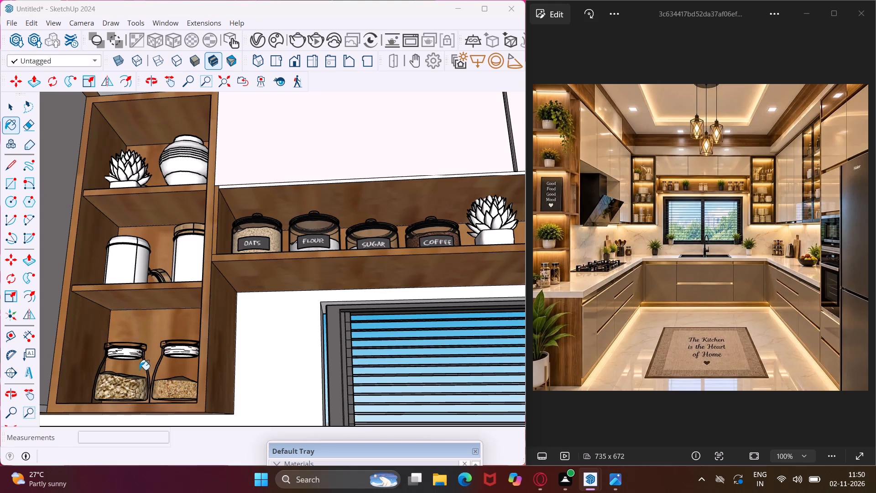
Paint the thin front edge along the top of the above-window niche with Wood Floor.
{"action": "scroll", "coordinate": [136, 365], "scroll_direction": "down", "scroll_amount": 7}
{"action": "middle_click_drag", "start_coordinate": [422, 283], "coordinate": [439, 288]}
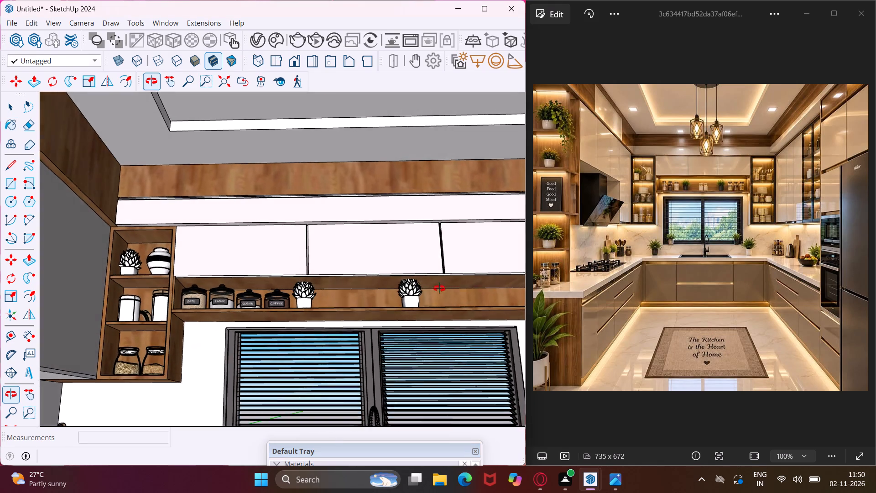
{"action": "middle_click_drag", "start_coordinate": [439, 288], "coordinate": [470, 295]}
{"action": "scroll", "coordinate": [251, 275], "scroll_direction": "up", "scroll_amount": 3}
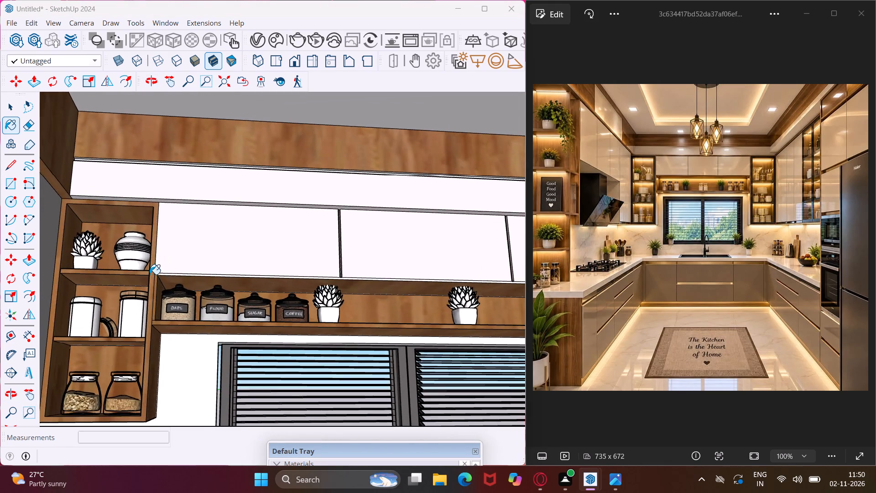
{"action": "scroll", "coordinate": [149, 274], "scroll_direction": "up", "scroll_amount": 15}
{"action": "left_click", "coordinate": [204, 275]}
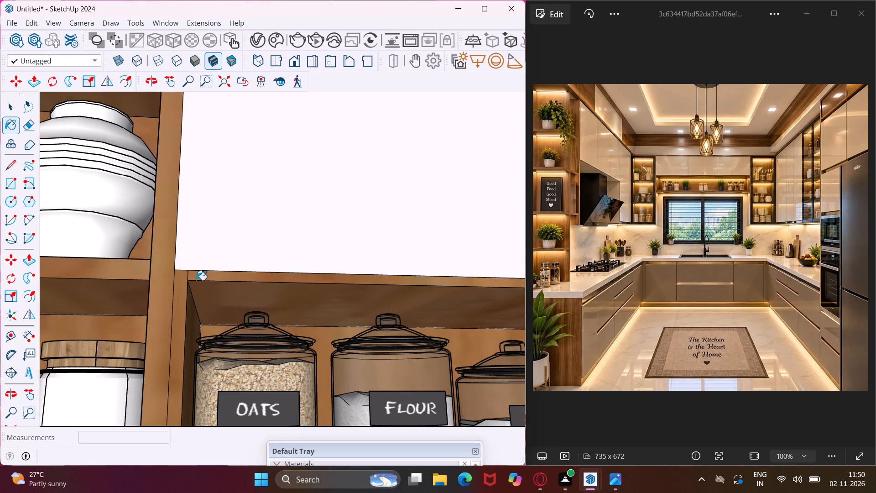
Paint the niche's far inner side and the oven-side jar unit's outer side, front frame, top inner face and upper back with Wood Floor.
{"action": "scroll", "coordinate": [117, 306], "scroll_direction": "down", "scroll_amount": 20}
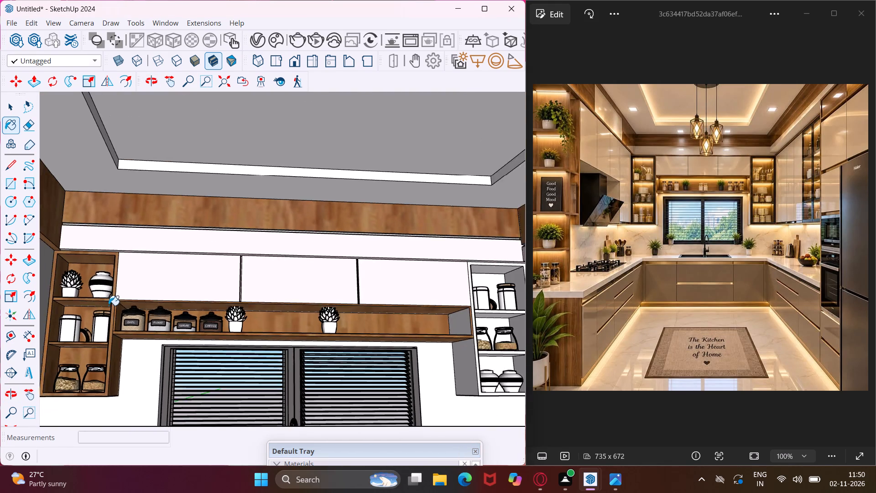
{"action": "scroll", "coordinate": [434, 316], "scroll_direction": "up", "scroll_amount": 7}
{"action": "left_click", "coordinate": [435, 317]}
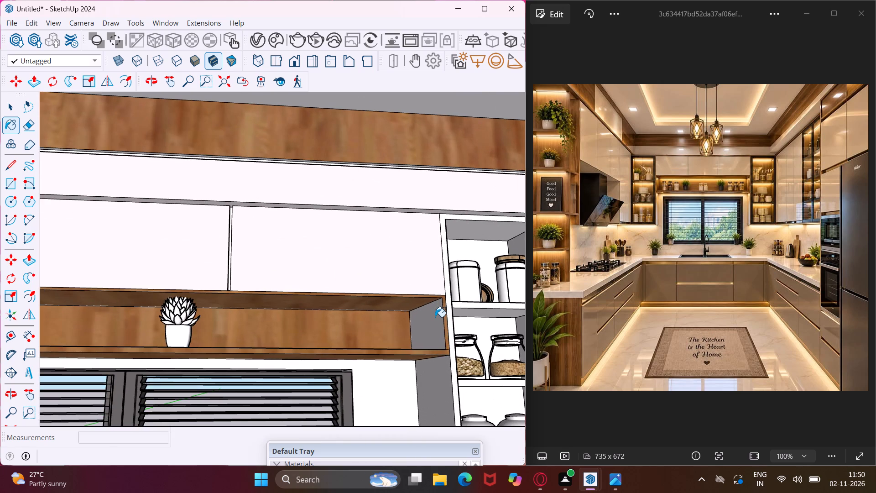
{"action": "middle_click_drag", "start_coordinate": [435, 317], "coordinate": [407, 301]}
{"action": "left_click", "coordinate": [452, 373]}
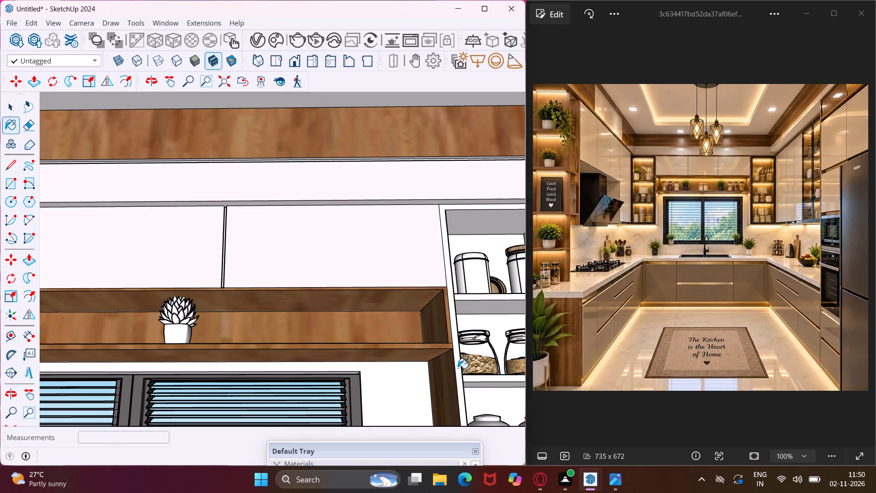
{"action": "left_click", "coordinate": [459, 366]}
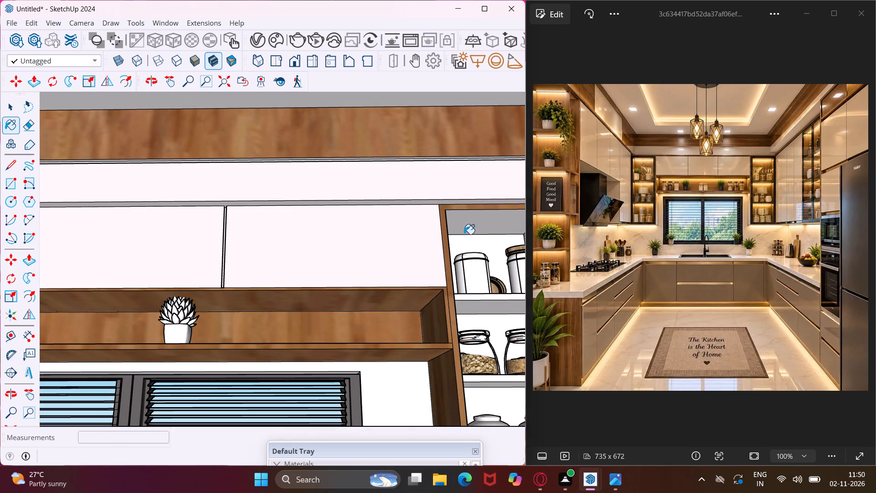
{"action": "left_click", "coordinate": [464, 234]}
{"action": "left_click", "coordinate": [467, 245]}
Paint the oven-side jar unit's inner side, lower shelf edge, lower and middle backs, and shelf undersides with Wood Floor.
{"action": "scroll", "coordinate": [455, 242], "scroll_direction": "down", "scroll_amount": 9}
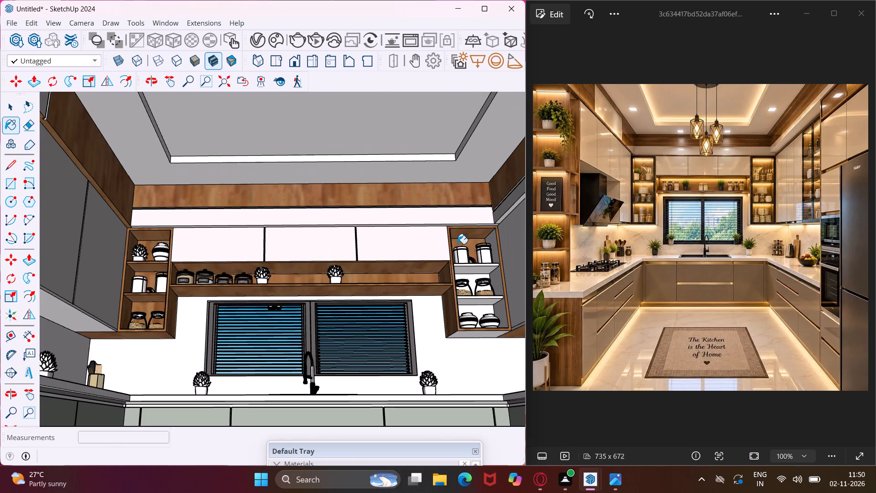
{"action": "scroll", "coordinate": [496, 270], "scroll_direction": "up", "scroll_amount": 6}
{"action": "left_click", "coordinate": [499, 291]}
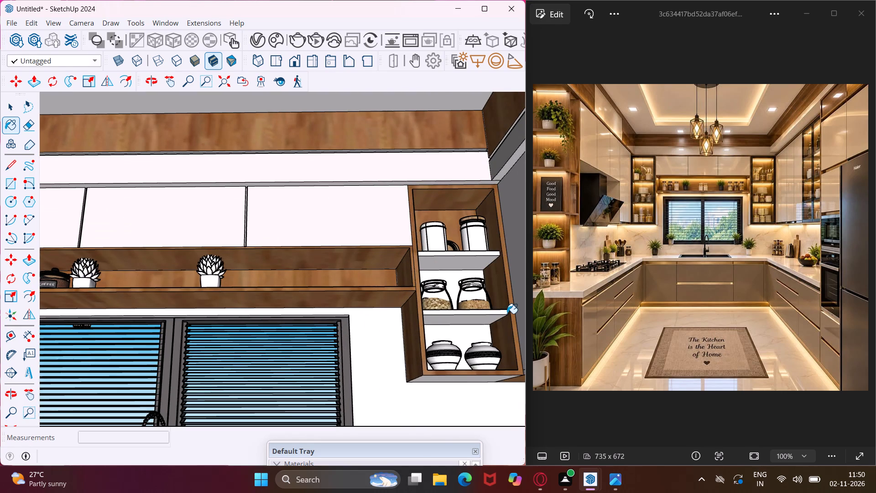
{"action": "left_click", "coordinate": [503, 315]}
{"action": "left_click", "coordinate": [480, 330]}
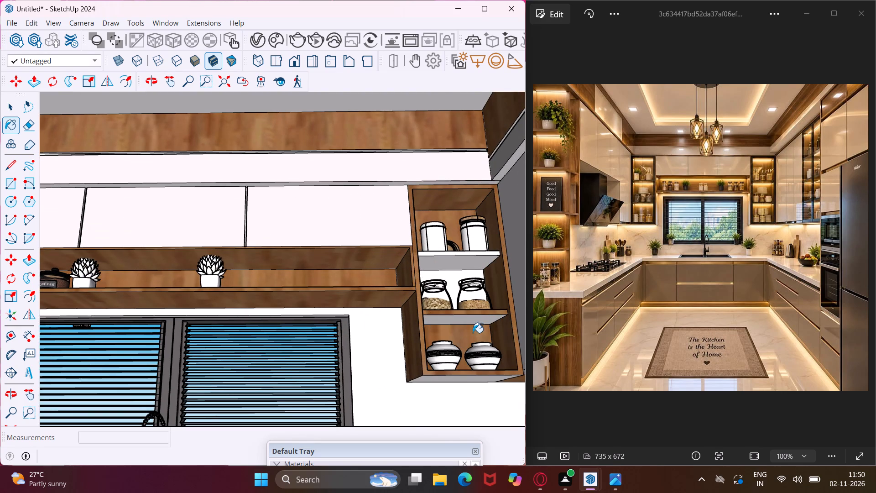
{"action": "scroll", "coordinate": [471, 333], "scroll_direction": "up", "scroll_amount": 3}
{"action": "left_click", "coordinate": [468, 321]}
{"action": "left_click", "coordinate": [449, 278]}
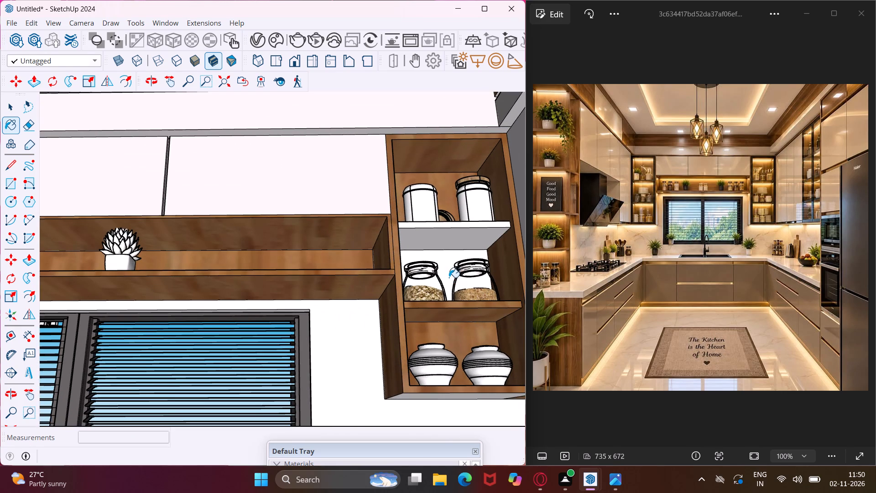
{"action": "left_click", "coordinate": [449, 234]}
Paint the oven-side jar unit's upper shelf edge, both shelf tops and inner bottom with Wood Floor.
{"action": "scroll", "coordinate": [449, 234], "scroll_direction": "up", "scroll_amount": 1}
{"action": "middle_click_drag", "start_coordinate": [449, 234], "coordinate": [461, 315]}
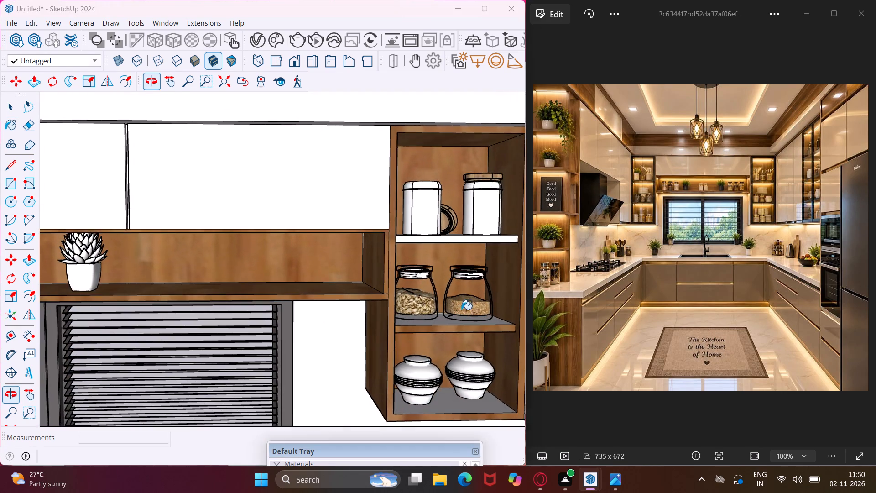
{"action": "scroll", "coordinate": [461, 238], "scroll_direction": "up", "scroll_amount": 3}
{"action": "left_click", "coordinate": [461, 238]}
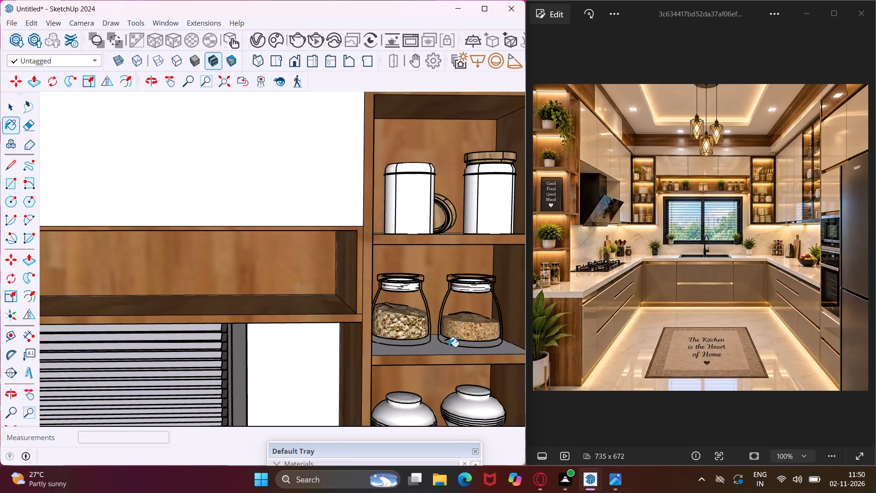
{"action": "left_click", "coordinate": [438, 352]}
{"action": "middle_click_drag", "start_coordinate": [438, 352], "coordinate": [434, 398]}
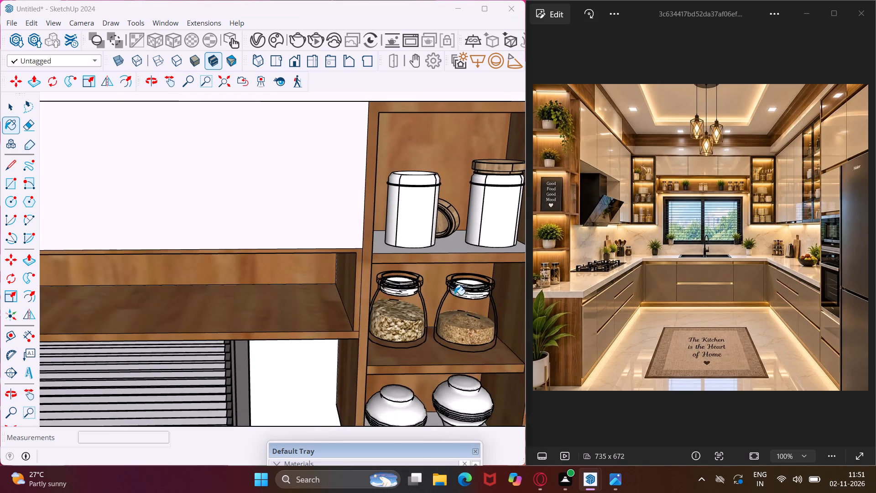
{"action": "scroll", "coordinate": [450, 255], "scroll_direction": "up", "scroll_amount": 2}
{"action": "left_click", "coordinate": [448, 249]}
{"action": "scroll", "coordinate": [438, 233], "scroll_direction": "down", "scroll_amount": 5}
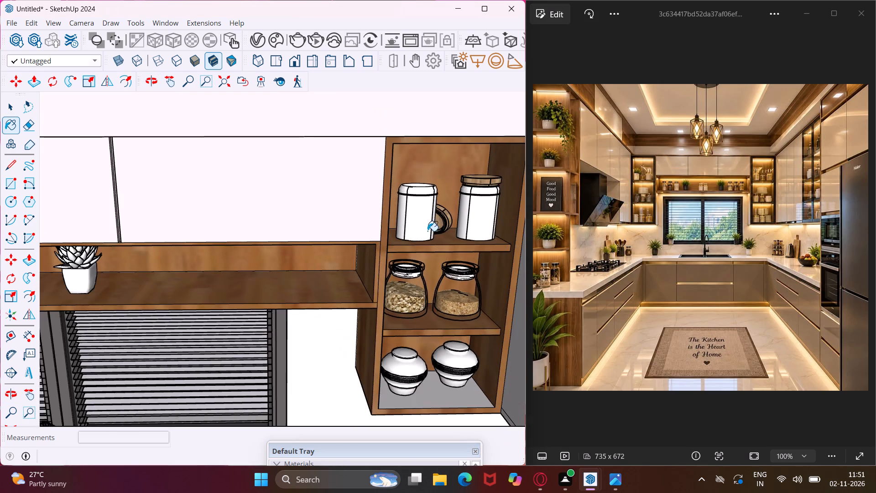
{"action": "scroll", "coordinate": [428, 231], "scroll_direction": "down", "scroll_amount": 4}
{"action": "scroll", "coordinate": [433, 340], "scroll_direction": "up", "scroll_amount": 3}
{"action": "left_click", "coordinate": [433, 350]}
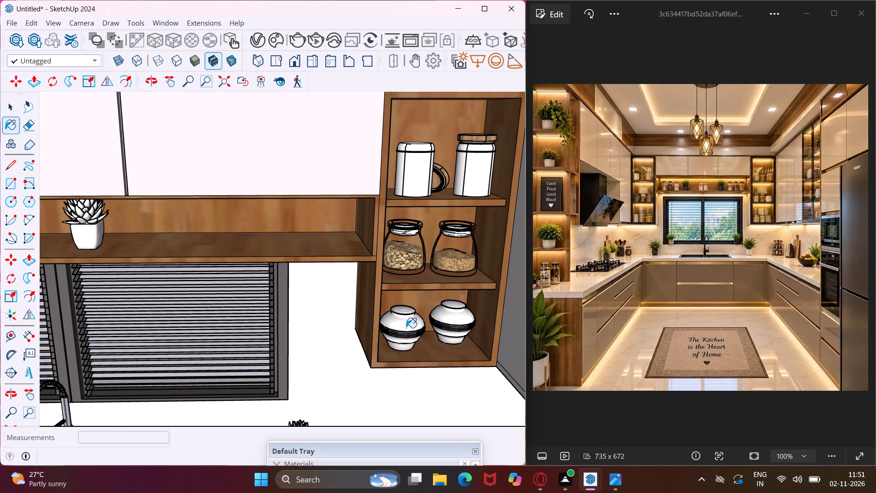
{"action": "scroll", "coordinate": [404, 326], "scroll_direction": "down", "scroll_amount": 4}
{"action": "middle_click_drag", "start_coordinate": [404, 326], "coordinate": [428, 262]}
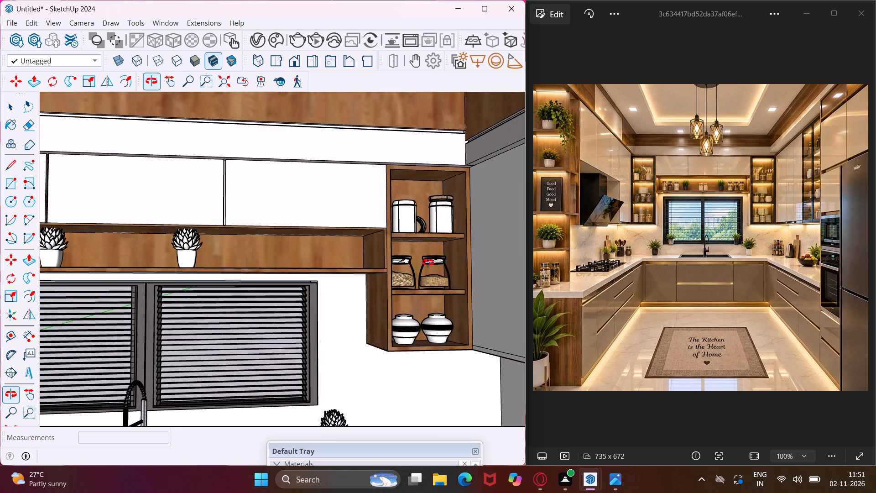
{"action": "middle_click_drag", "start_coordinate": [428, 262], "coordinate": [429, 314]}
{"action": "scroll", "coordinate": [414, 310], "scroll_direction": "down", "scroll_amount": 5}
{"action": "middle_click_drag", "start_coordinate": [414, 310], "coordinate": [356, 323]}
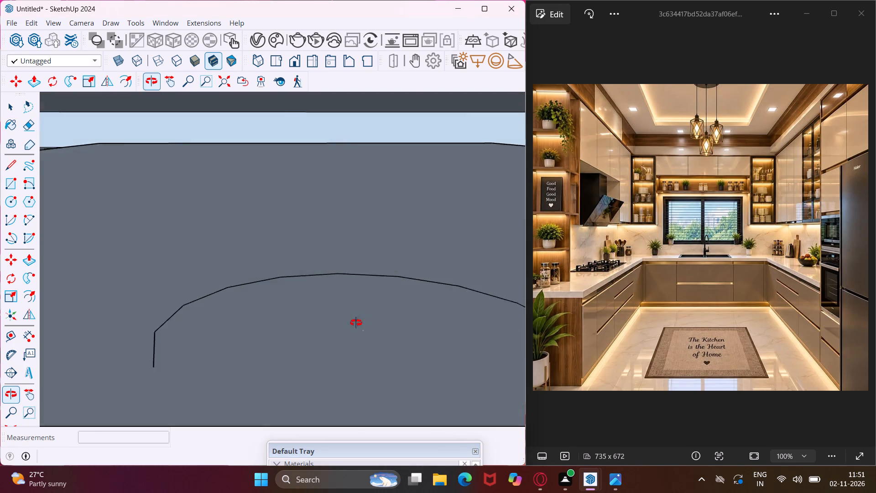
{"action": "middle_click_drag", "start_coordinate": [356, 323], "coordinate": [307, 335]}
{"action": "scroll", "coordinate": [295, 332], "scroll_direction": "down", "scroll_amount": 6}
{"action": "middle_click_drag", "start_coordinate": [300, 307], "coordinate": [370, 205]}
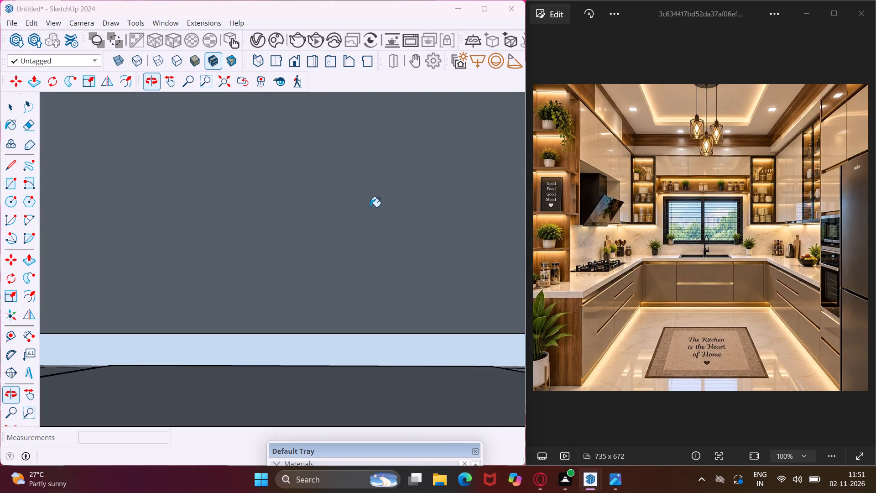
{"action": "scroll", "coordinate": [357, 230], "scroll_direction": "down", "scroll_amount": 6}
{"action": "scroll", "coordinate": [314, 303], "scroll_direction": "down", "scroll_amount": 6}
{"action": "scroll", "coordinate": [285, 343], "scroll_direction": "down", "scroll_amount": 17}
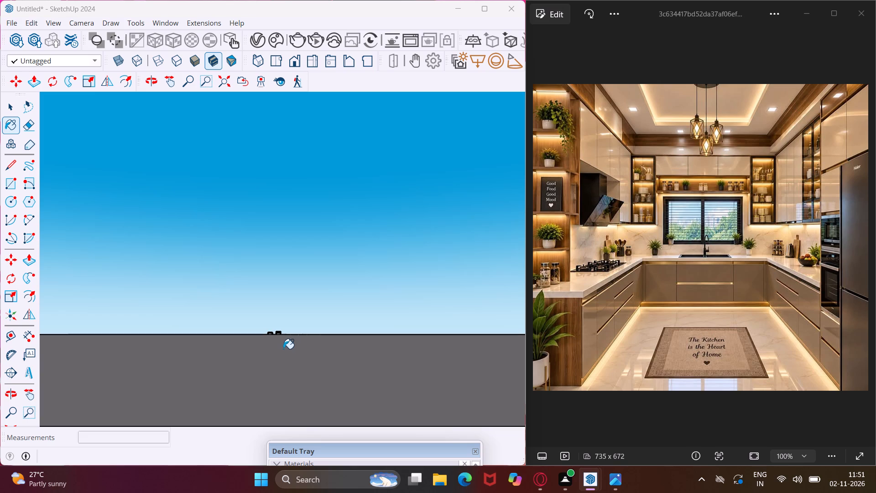
Paint the toe kicks of the hob-side and window-side base cabinets, and the corner piece joining them, with Wood Floor.
{"action": "scroll", "coordinate": [279, 344], "scroll_direction": "down", "scroll_amount": 7}
{"action": "scroll", "coordinate": [277, 341], "scroll_direction": "down", "scroll_amount": 20}
{"action": "scroll", "coordinate": [277, 341], "scroll_direction": "up", "scroll_amount": 1}
{"action": "scroll", "coordinate": [277, 341], "scroll_direction": "down", "scroll_amount": 8}
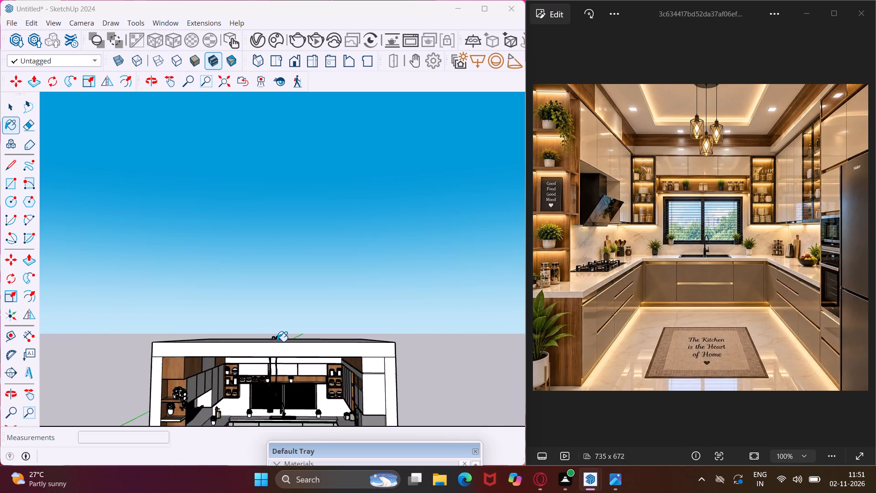
{"action": "scroll", "coordinate": [277, 341], "scroll_direction": "down", "scroll_amount": 12}
{"action": "scroll", "coordinate": [278, 409], "scroll_direction": "up", "scroll_amount": 9}
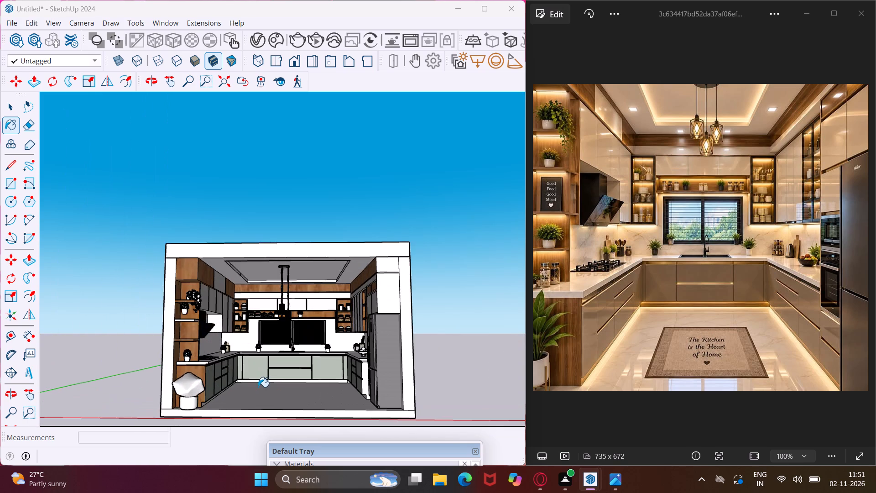
{"action": "scroll", "coordinate": [258, 388], "scroll_direction": "up", "scroll_amount": 4}
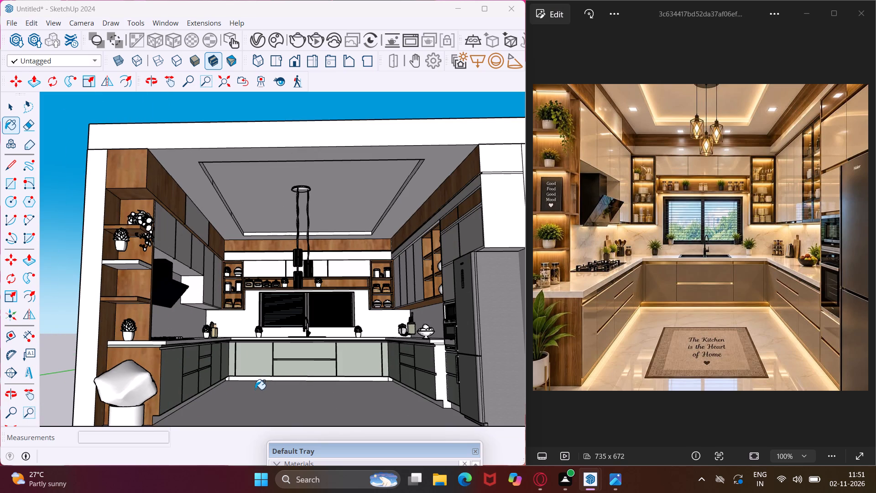
{"action": "middle_click_drag", "start_coordinate": [252, 377], "coordinate": [256, 336]}
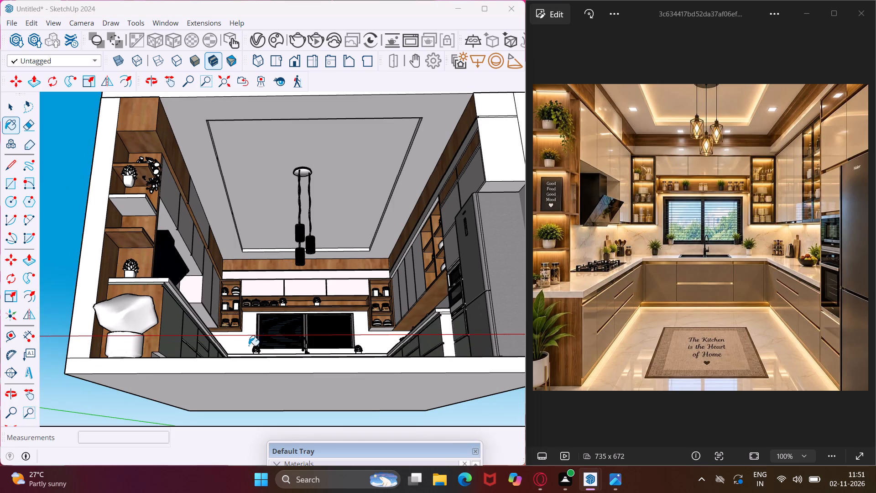
{"action": "middle_click_drag", "start_coordinate": [160, 351], "coordinate": [152, 391]}
{"action": "scroll", "coordinate": [152, 391], "scroll_direction": "up", "scroll_amount": 9}
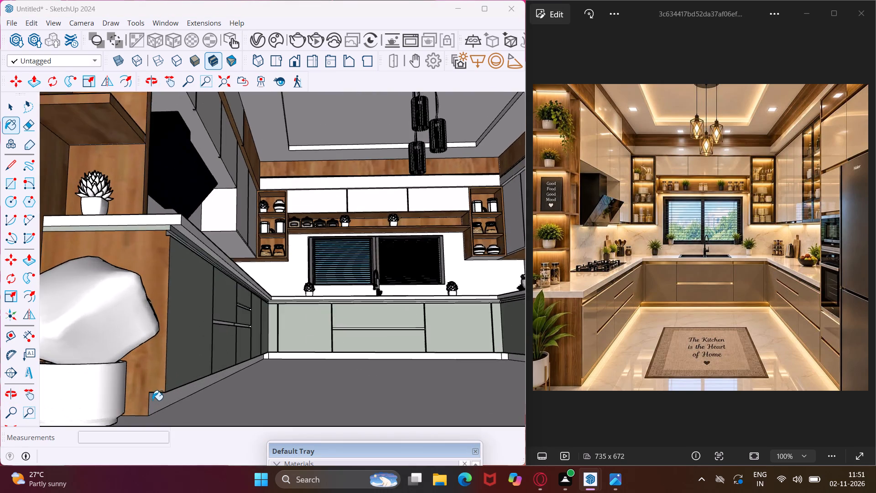
{"action": "scroll", "coordinate": [152, 400], "scroll_direction": "up", "scroll_amount": 3}
{"action": "left_click", "coordinate": [151, 401]}
{"action": "scroll", "coordinate": [291, 351], "scroll_direction": "up", "scroll_amount": 7}
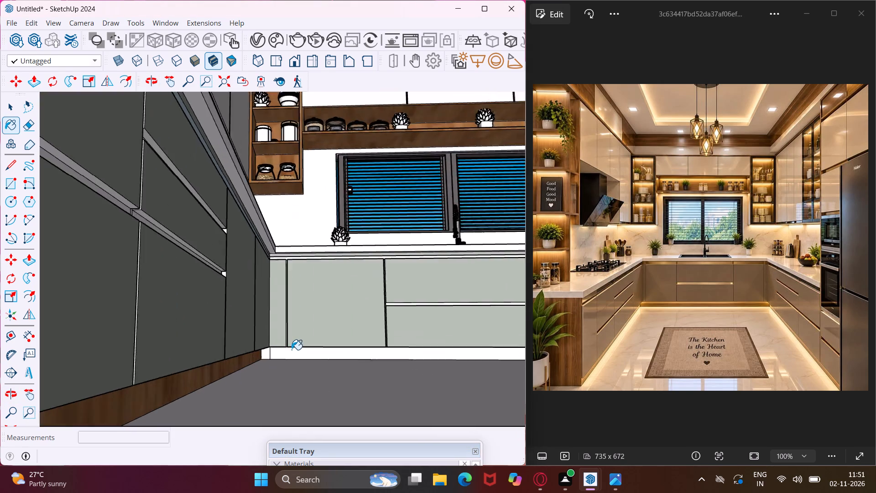
{"action": "scroll", "coordinate": [292, 350], "scroll_direction": "up", "scroll_amount": 8}
{"action": "left_click", "coordinate": [276, 353]}
{"action": "left_click", "coordinate": [221, 360]}
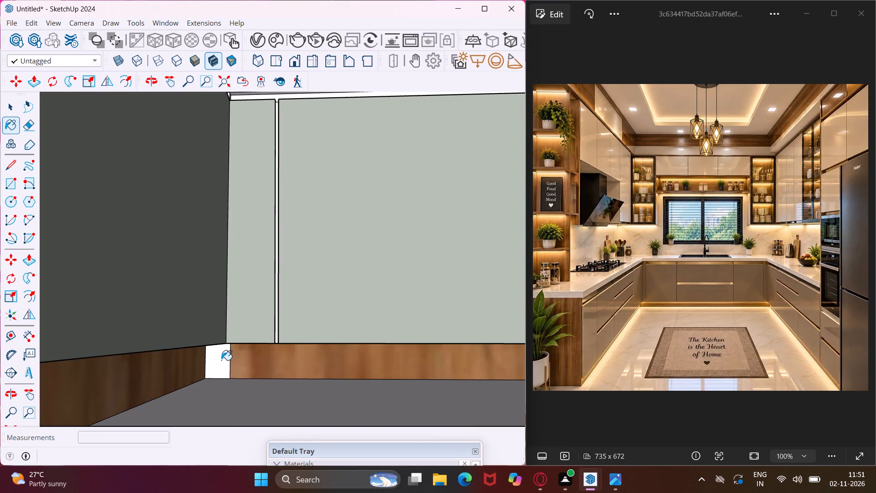
Paint the exposed base cabinet end panel beside the oven tower and that run's toe kick with Wood Floor.
{"action": "scroll", "coordinate": [178, 388], "scroll_direction": "down", "scroll_amount": 20}
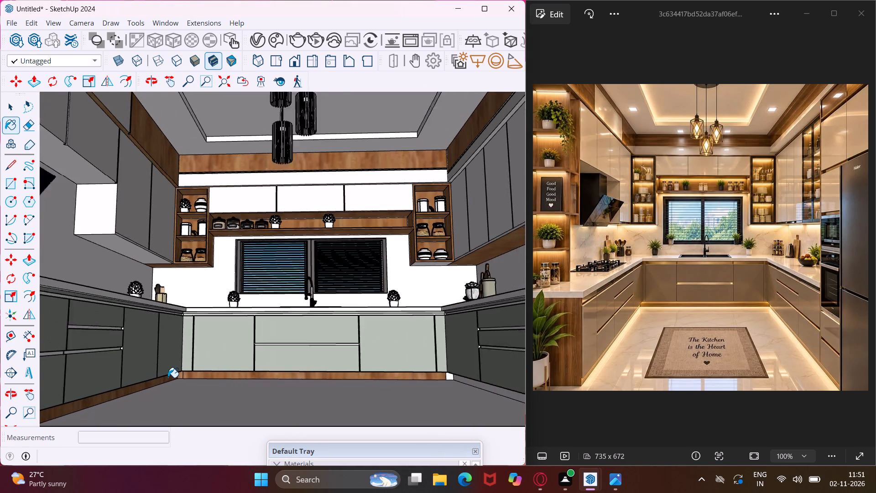
{"action": "scroll", "coordinate": [168, 378], "scroll_direction": "down", "scroll_amount": 4}
{"action": "scroll", "coordinate": [372, 404], "scroll_direction": "up", "scroll_amount": 5}
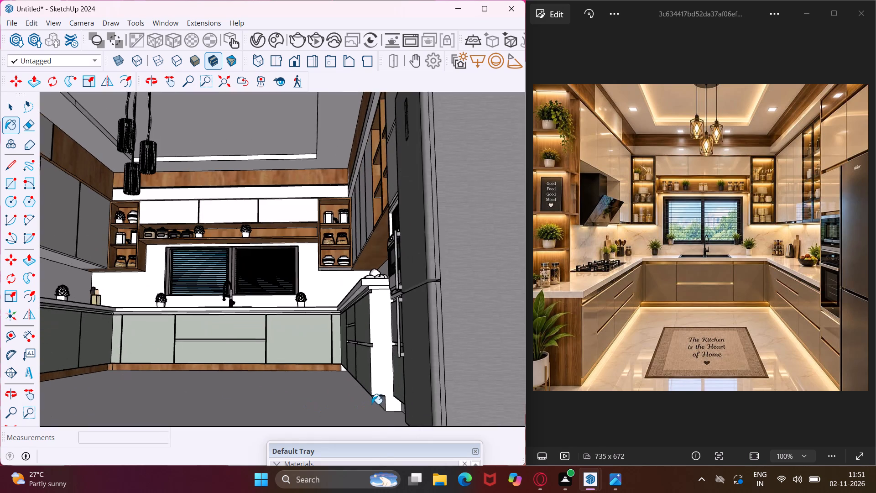
{"action": "scroll", "coordinate": [372, 404], "scroll_direction": "up", "scroll_amount": 9}
{"action": "left_click", "coordinate": [398, 398]}
{"action": "left_click", "coordinate": [409, 390]}
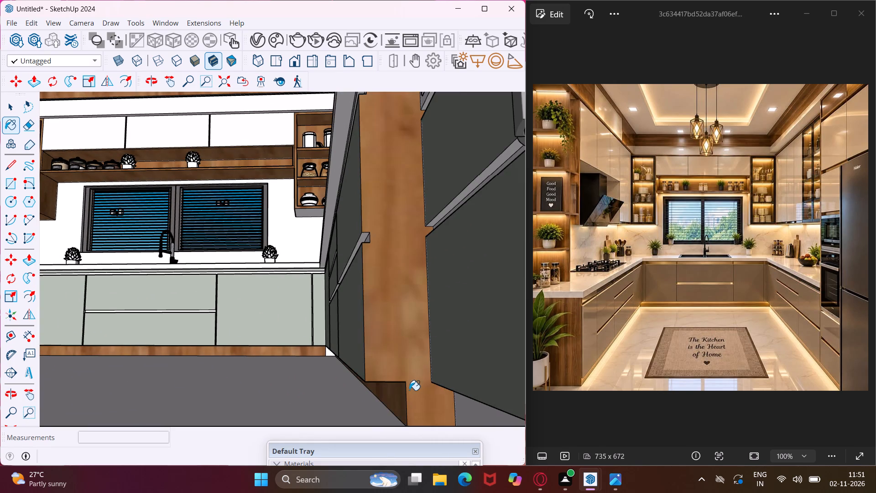
Paint the toe-kick corner piece where the window-side and oven-side base cabinets meet with Wood Floor.
{"action": "middle_click_drag", "start_coordinate": [410, 389], "coordinate": [454, 388]}
{"action": "scroll", "coordinate": [245, 363], "scroll_direction": "up", "scroll_amount": 4}
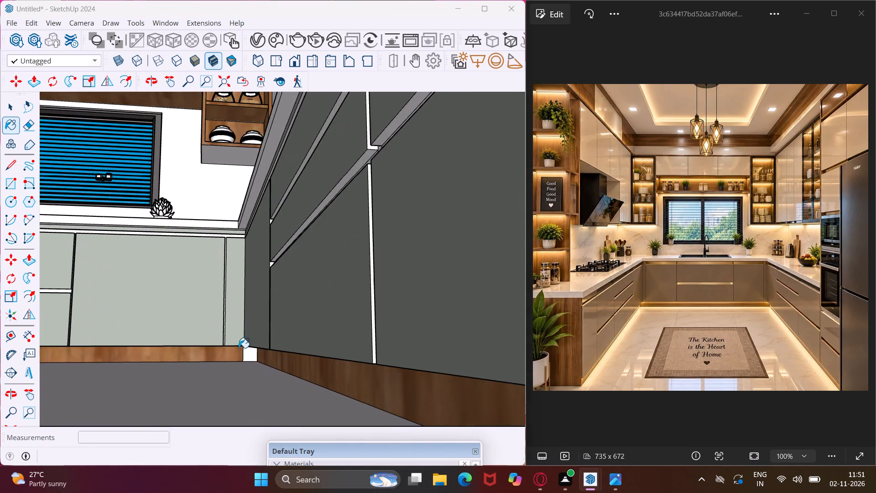
{"action": "scroll", "coordinate": [249, 355], "scroll_direction": "up", "scroll_amount": 3}
{"action": "left_click", "coordinate": [250, 357]}
{"action": "scroll", "coordinate": [250, 357], "scroll_direction": "down", "scroll_amount": 1}
{"action": "middle_click_drag", "start_coordinate": [250, 357], "coordinate": [266, 396]}
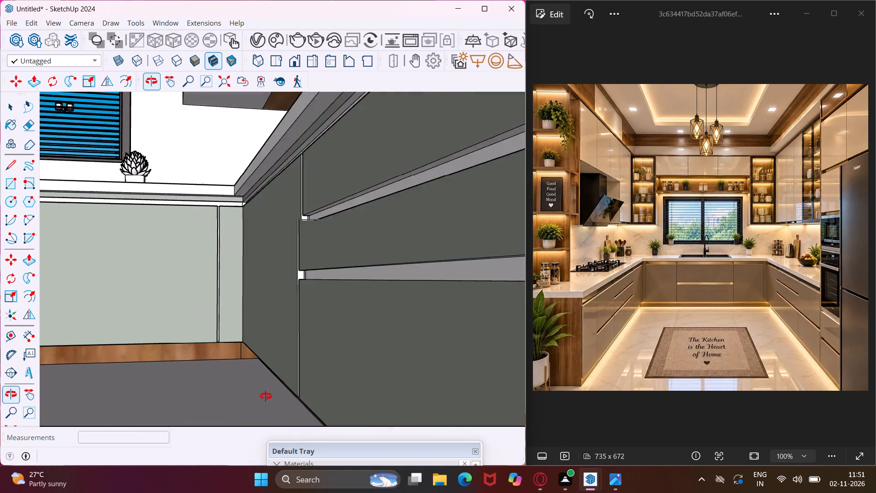
{"action": "middle_click_drag", "start_coordinate": [266, 396], "coordinate": [269, 404]}
{"action": "scroll", "coordinate": [256, 386], "scroll_direction": "down", "scroll_amount": 12}
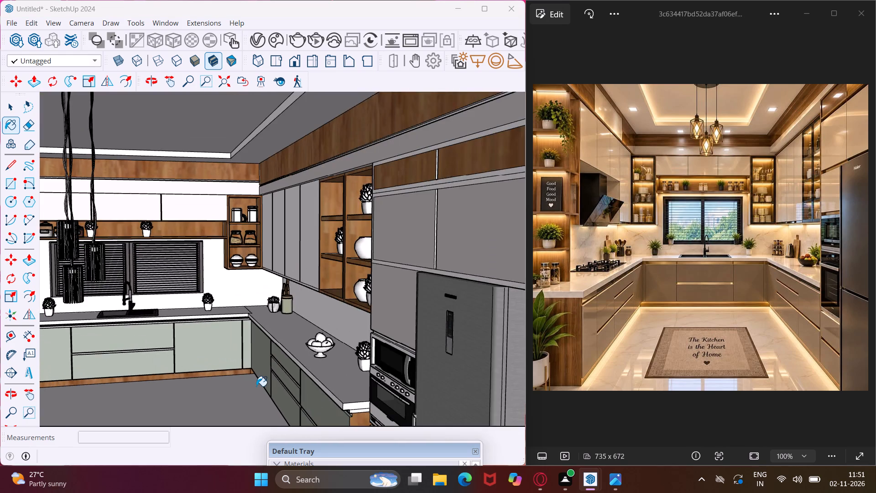
{"action": "scroll", "coordinate": [256, 386], "scroll_direction": "down", "scroll_amount": 3}
{"action": "middle_click_drag", "start_coordinate": [255, 384], "coordinate": [270, 345]}
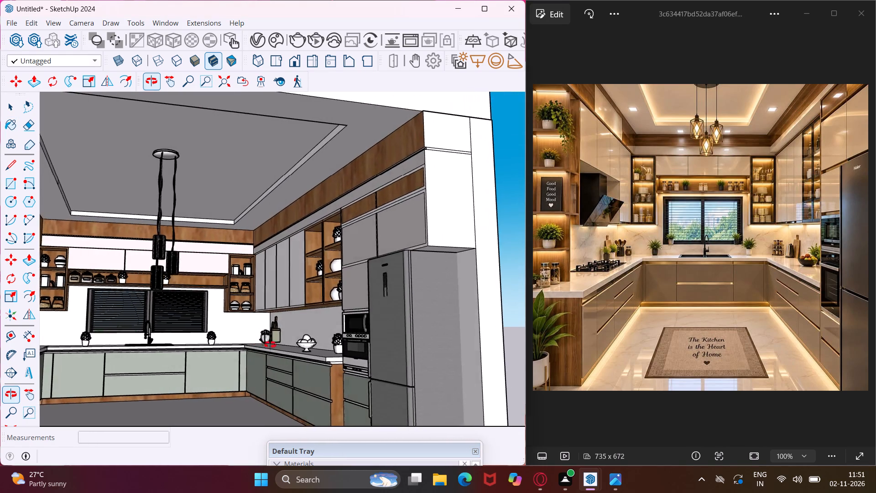
{"action": "middle_click_drag", "start_coordinate": [270, 345], "coordinate": [297, 354]}
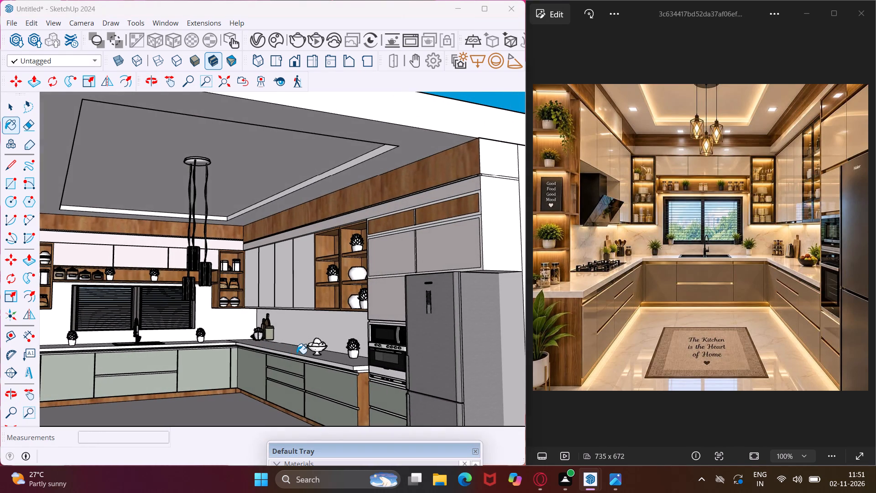
{"action": "scroll", "coordinate": [308, 336], "scroll_direction": "down", "scroll_amount": 3}
{"action": "key", "text": "Escape"}
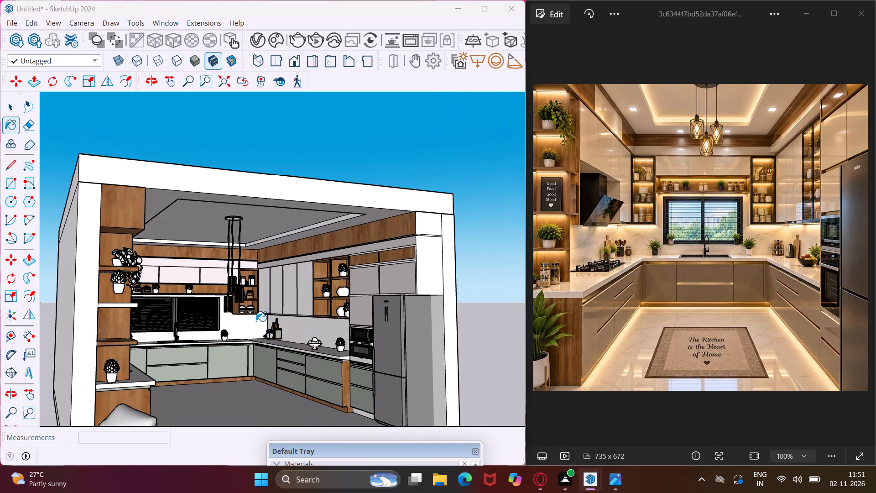
{"action": "key", "text": "space"}
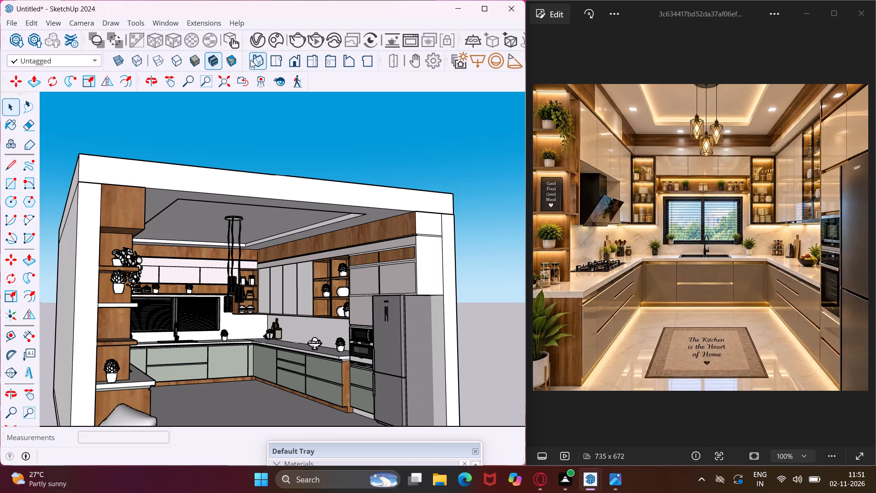
Search Chaos Cosmos for gold and add the Gold 10k material to the V-Ray scene.
{"action": "left_click", "coordinate": [263, 37]}
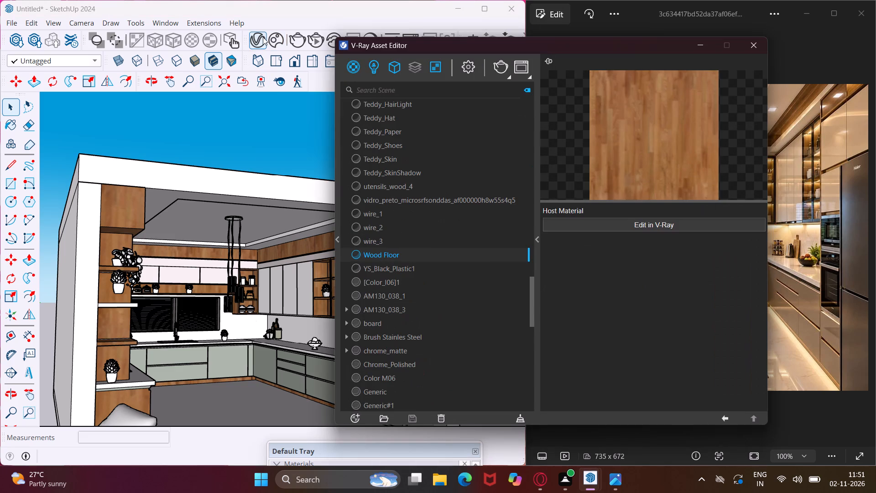
{"action": "left_click", "coordinate": [338, 241]}
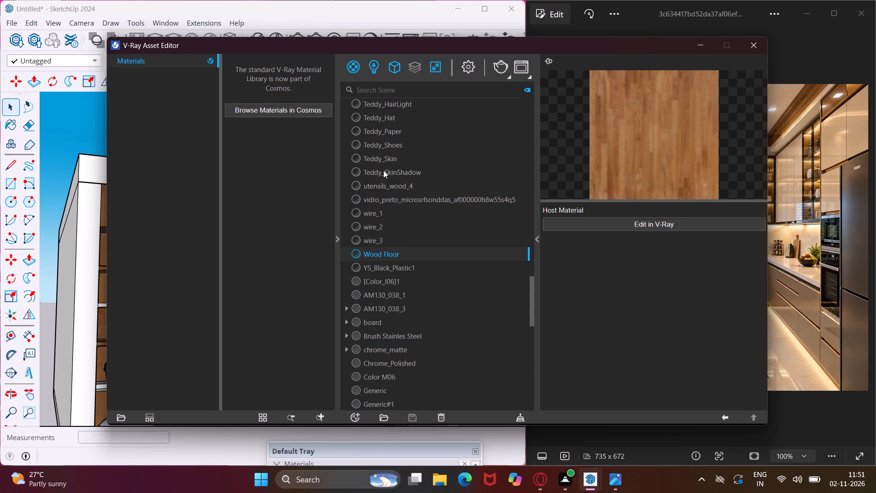
{"action": "left_click", "coordinate": [269, 110]}
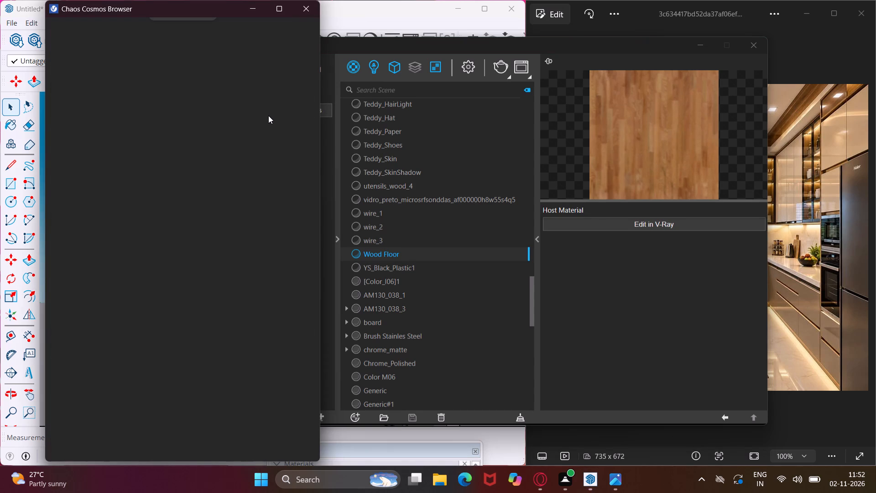
{"action": "left_click", "coordinate": [259, 12]}
{"action": "left_click", "coordinate": [302, 114]}
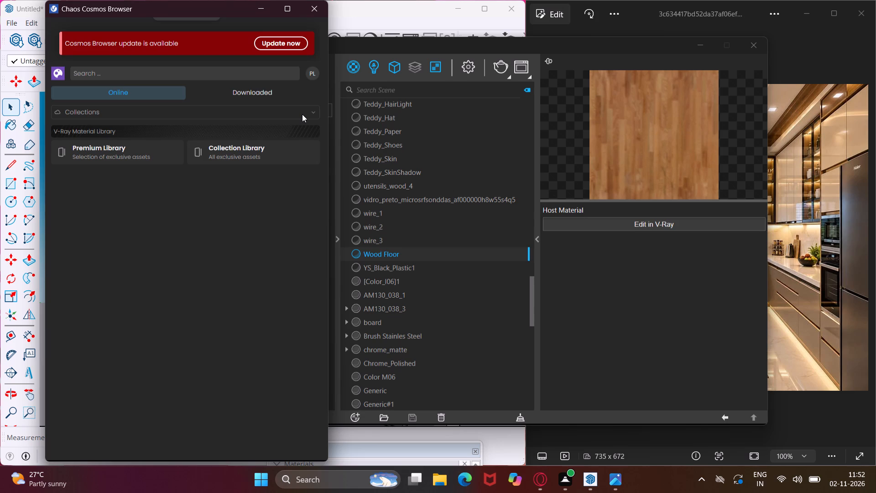
{"action": "left_click", "coordinate": [302, 114]}
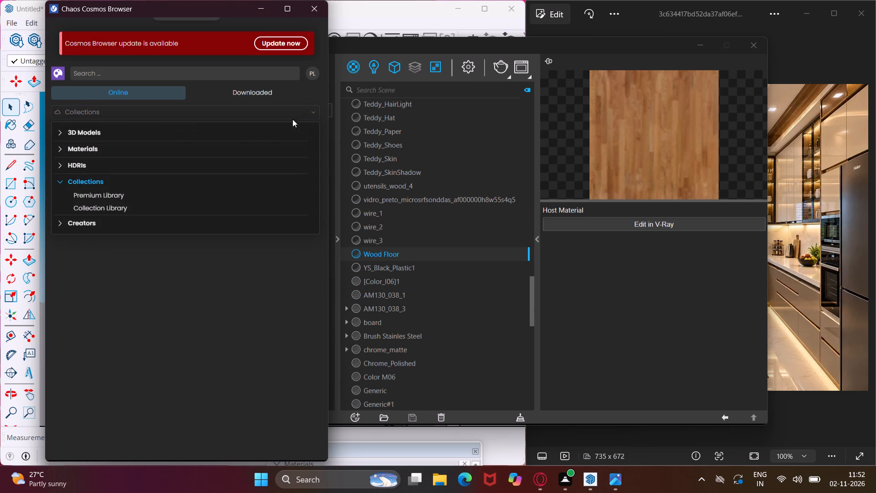
{"action": "left_click", "coordinate": [125, 147]}
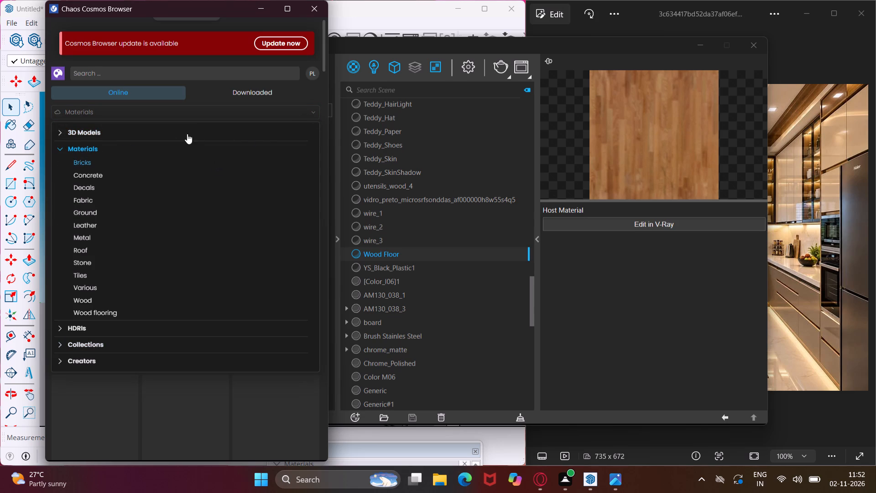
{"action": "left_click", "coordinate": [165, 76]}
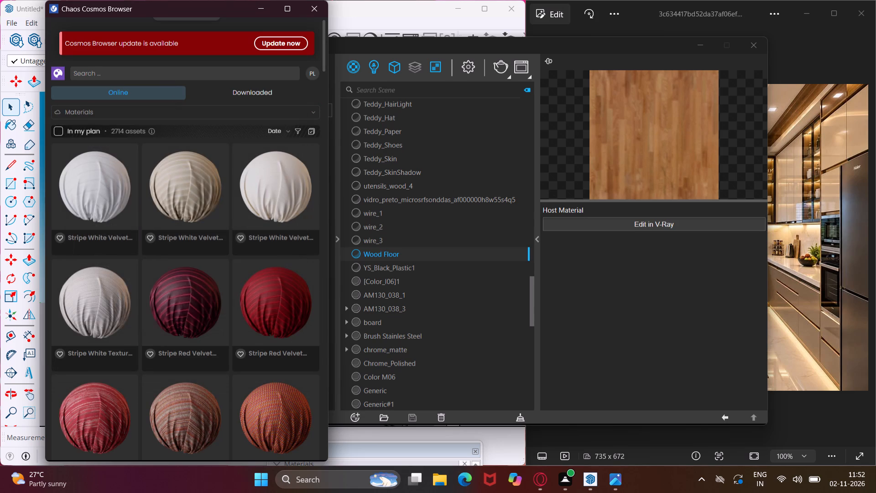
{"action": "type", "text": "gold"}
{"action": "key", "text": "Return"}
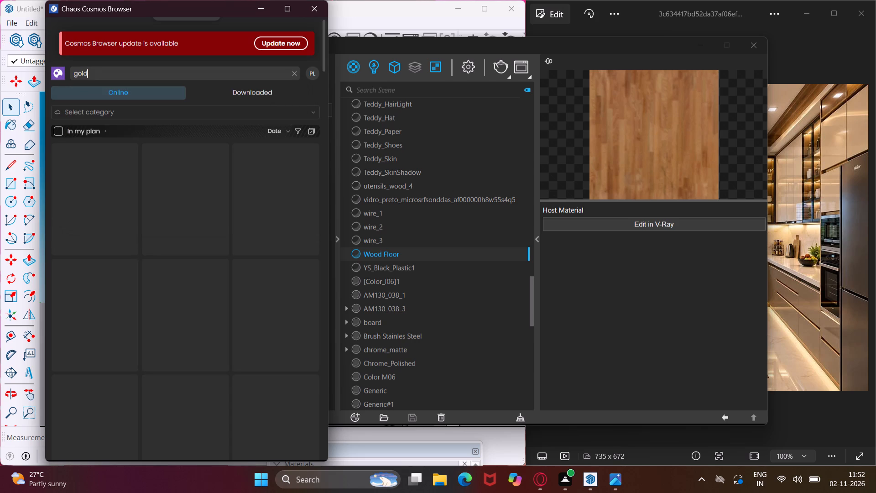
{"action": "scroll", "coordinate": [174, 199], "scroll_direction": "down", "scroll_amount": 4}
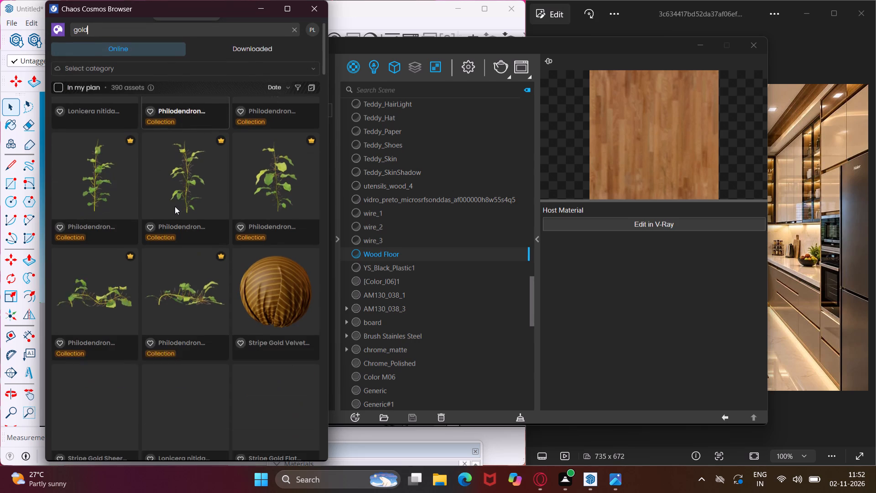
{"action": "scroll", "coordinate": [175, 206], "scroll_direction": "down", "scroll_amount": 3}
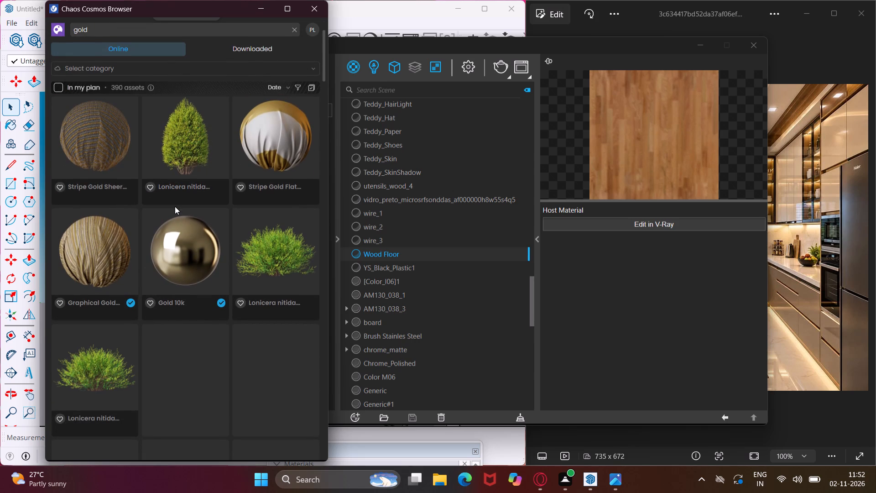
{"action": "left_click", "coordinate": [192, 255]}
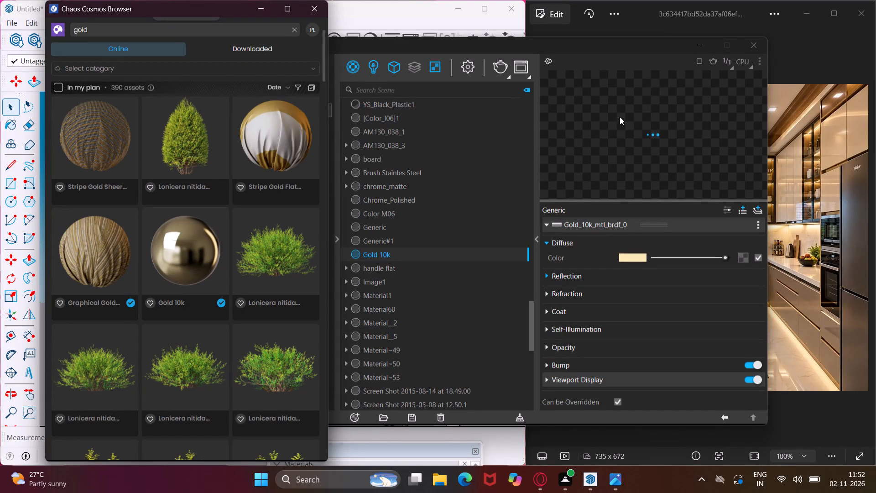
Examine the Gold 10k material's reflection settings, then minimize the V-Ray Asset Editor and Cosmos Browser.
{"action": "left_click", "coordinate": [761, 60]}
{"action": "left_click", "coordinate": [761, 60]}
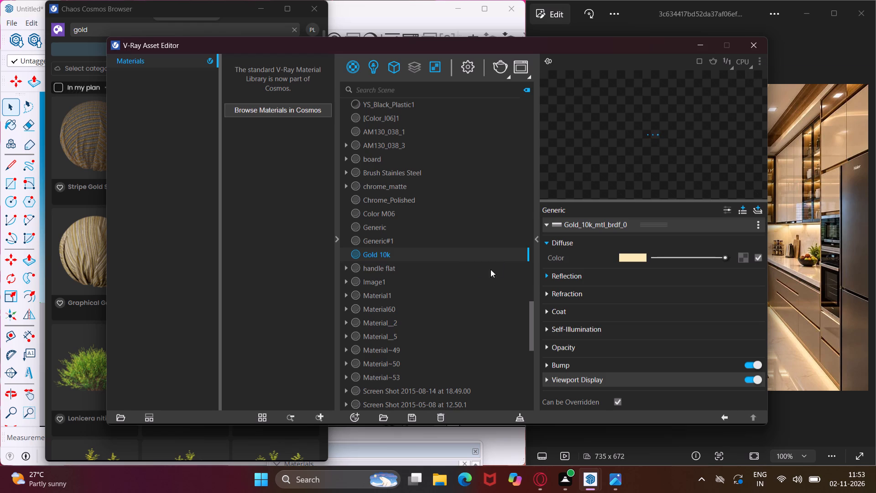
{"action": "left_click", "coordinate": [549, 278]}
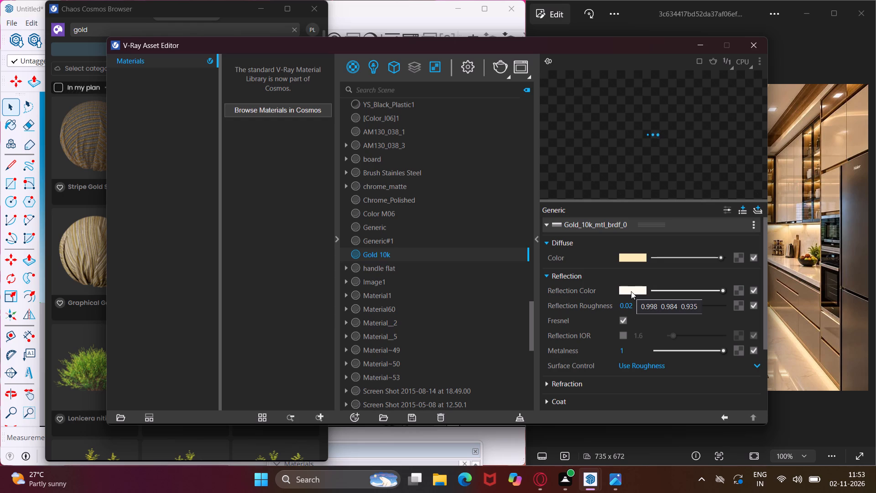
{"action": "double_click", "coordinate": [453, 257]}
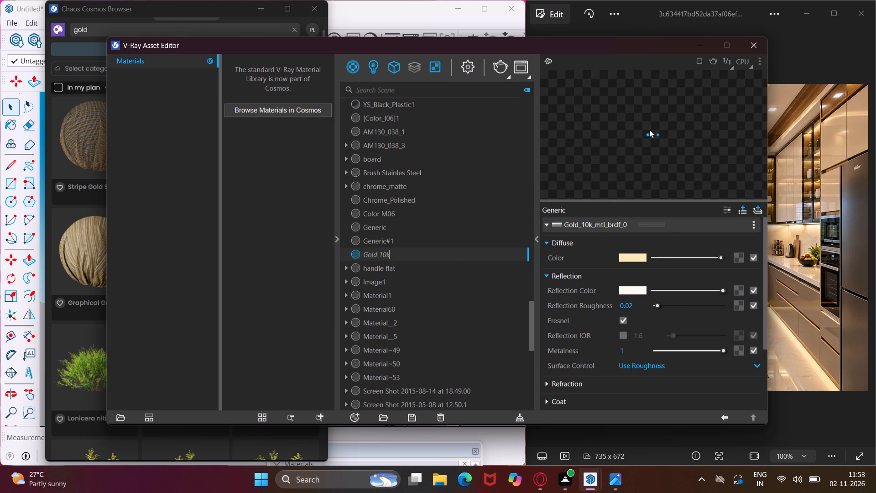
{"action": "left_click", "coordinate": [704, 43]}
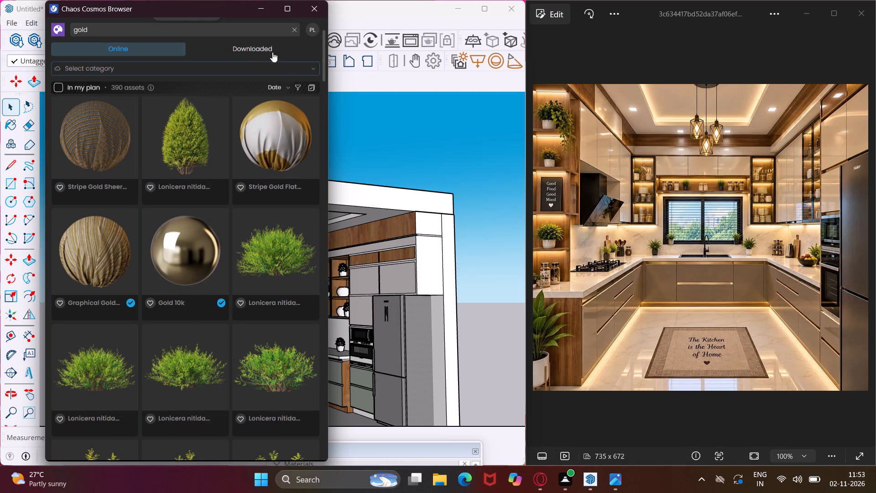
{"action": "left_click", "coordinate": [265, 5]}
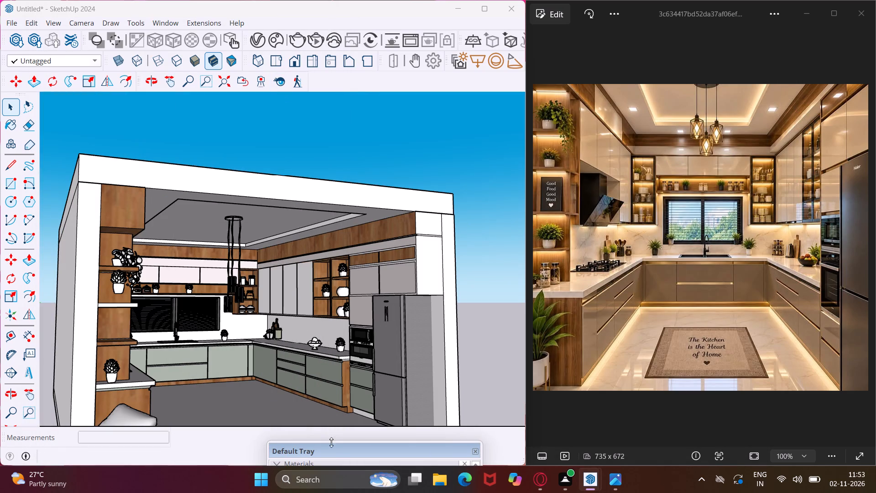
Paint the recessed strip beneath the wooden cornice above the oven-side wall cabinets with Gold 10k.
{"action": "left_click_drag", "start_coordinate": [333, 451], "coordinate": [358, 338]}
{"action": "left_click", "coordinate": [322, 378]}
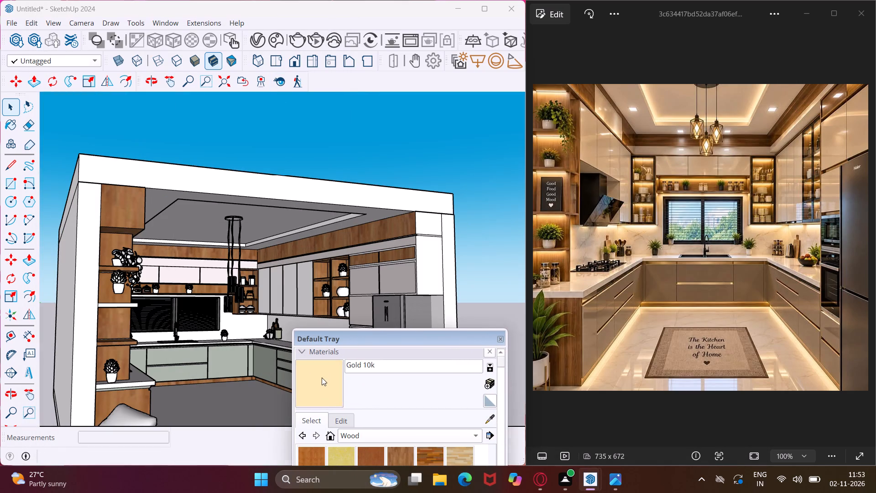
{"action": "left_click_drag", "start_coordinate": [332, 336], "coordinate": [394, 446]}
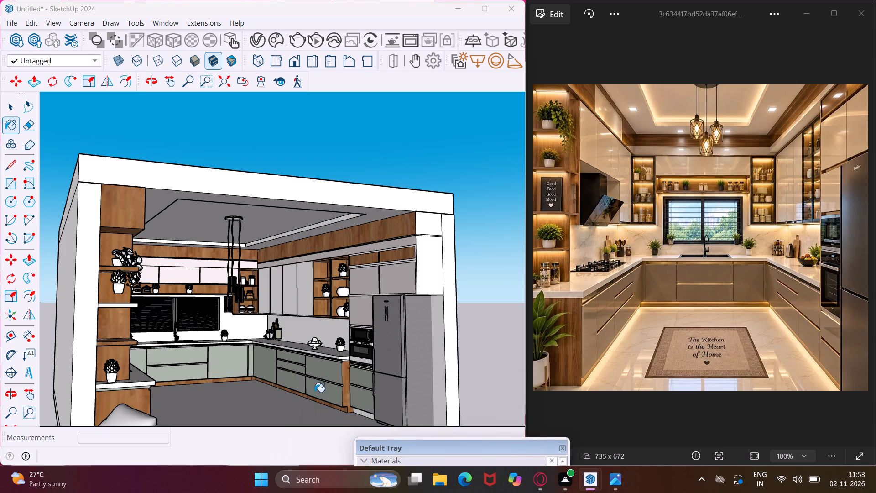
{"action": "scroll", "coordinate": [306, 262], "scroll_direction": "up", "scroll_amount": 10}
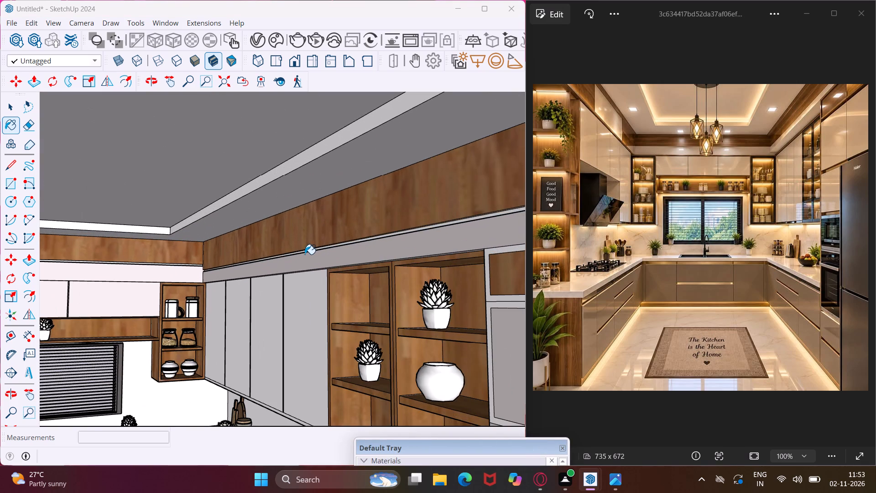
{"action": "scroll", "coordinate": [327, 267], "scroll_direction": "up", "scroll_amount": 18}
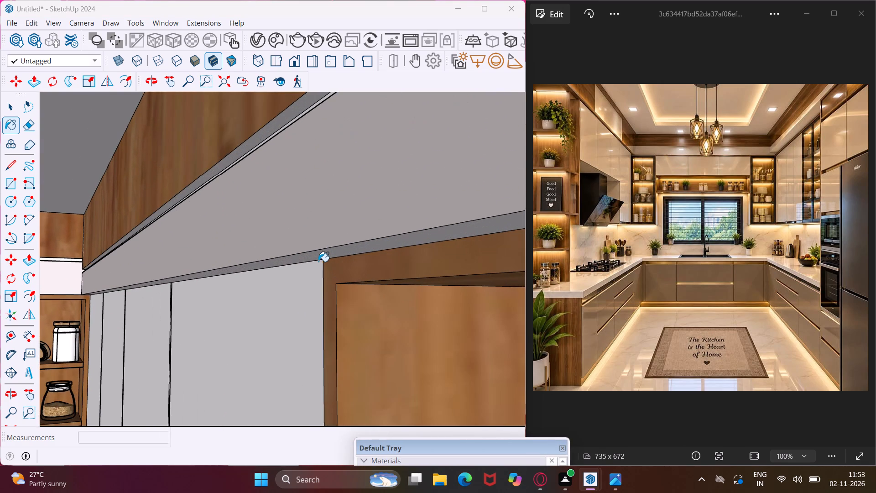
{"action": "middle_click_drag", "start_coordinate": [258, 131], "coordinate": [303, 175]}
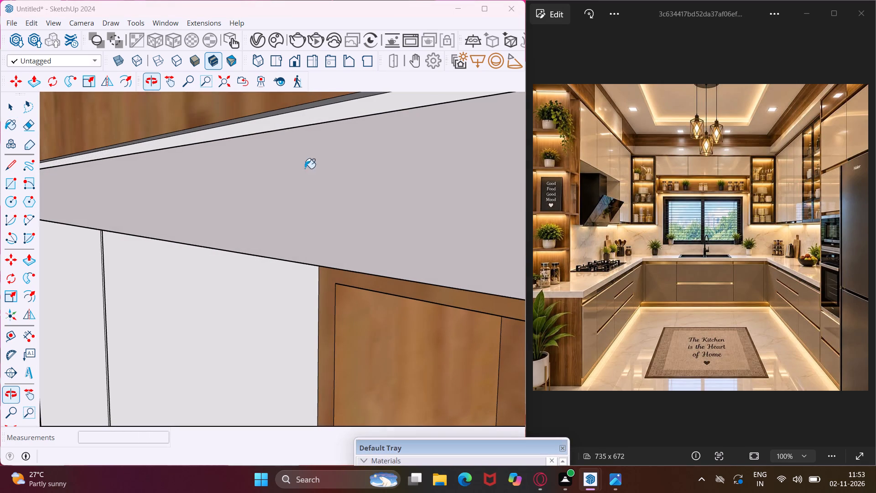
{"action": "left_click", "coordinate": [318, 119]}
{"action": "middle_click_drag", "start_coordinate": [318, 119], "coordinate": [287, 116]}
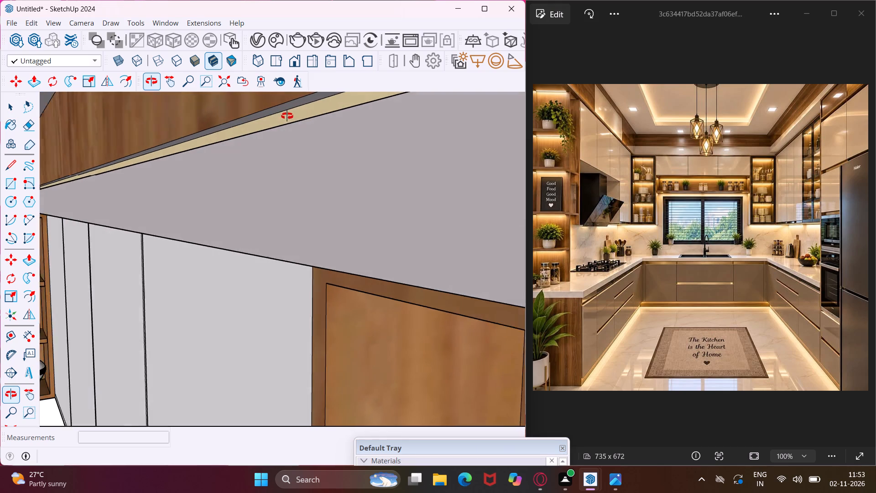
{"action": "middle_click_drag", "start_coordinate": [287, 116], "coordinate": [271, 112]}
{"action": "scroll", "coordinate": [271, 112], "scroll_direction": "up", "scroll_amount": 3}
{"action": "left_click", "coordinate": [271, 112]}
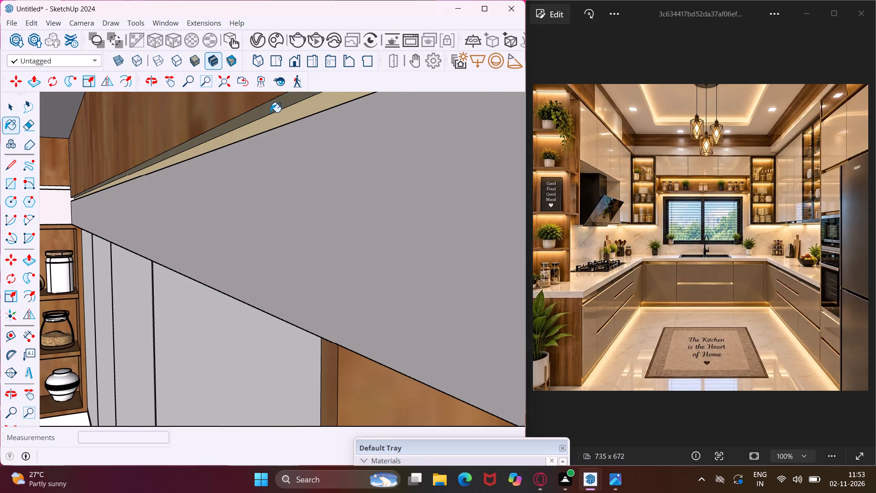
{"action": "middle_click_drag", "start_coordinate": [271, 112], "coordinate": [291, 184]}
{"action": "left_click", "coordinate": [318, 161]}
{"action": "middle_click_drag", "start_coordinate": [320, 161], "coordinate": [359, 83]}
Paint the recessed horizontal groove between the built-in microwave and the cabinet front above it with Gold 10k.
{"action": "scroll", "coordinate": [269, 208], "scroll_direction": "down", "scroll_amount": 16}
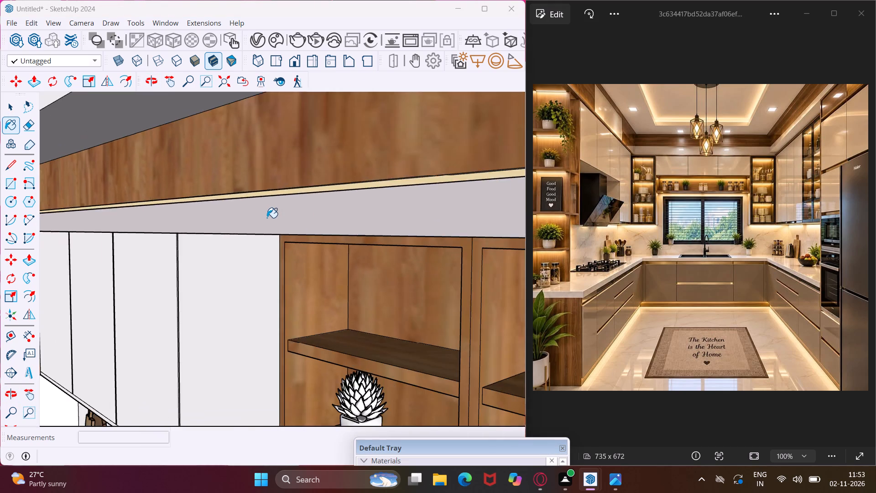
{"action": "scroll", "coordinate": [267, 218], "scroll_direction": "down", "scroll_amount": 8}
{"action": "middle_click_drag", "start_coordinate": [267, 222], "coordinate": [255, 176]}
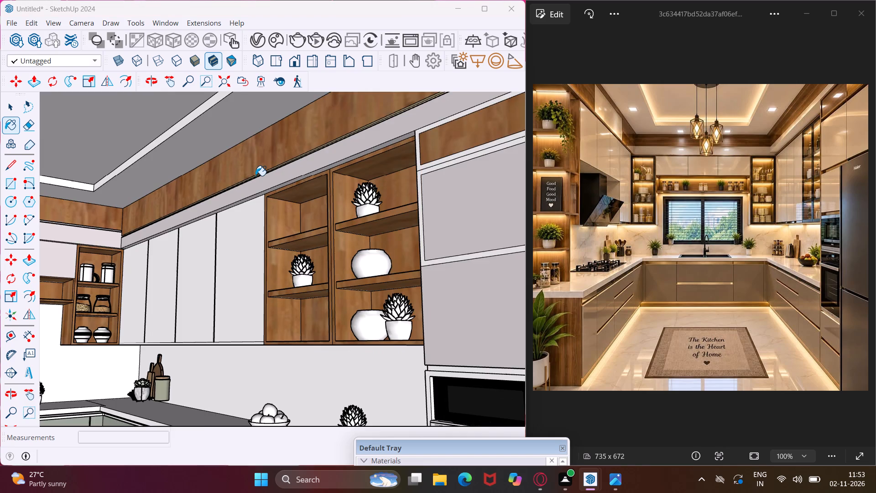
{"action": "scroll", "coordinate": [255, 176], "scroll_direction": "down", "scroll_amount": 4}
{"action": "scroll", "coordinate": [367, 286], "scroll_direction": "up", "scroll_amount": 3}
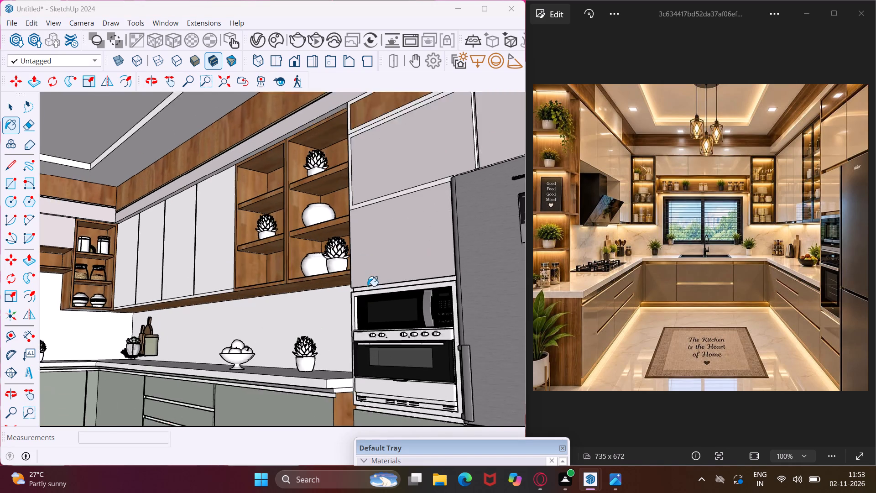
{"action": "scroll", "coordinate": [367, 286], "scroll_direction": "up", "scroll_amount": 12}
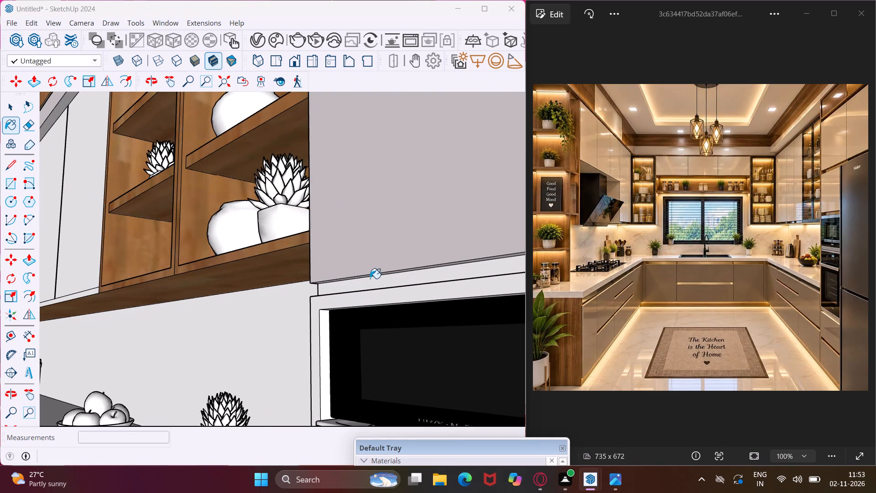
{"action": "left_click", "coordinate": [370, 278]}
{"action": "middle_click_drag", "start_coordinate": [370, 278], "coordinate": [428, 231]}
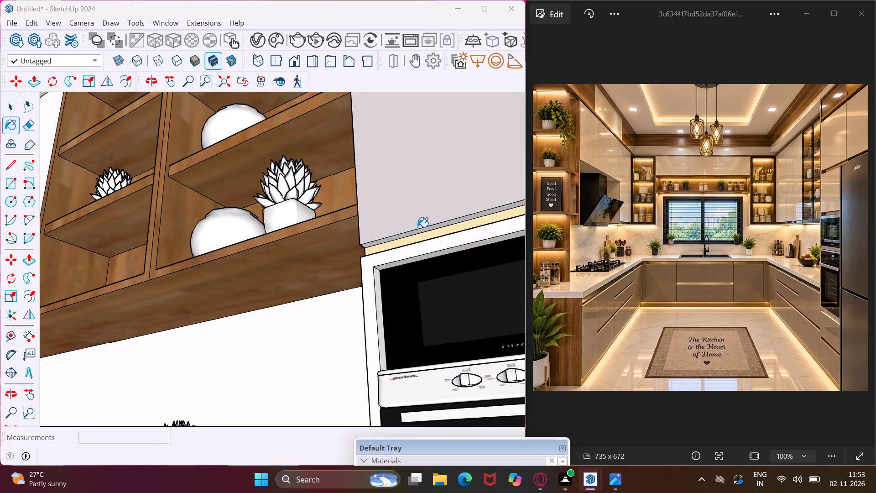
{"action": "scroll", "coordinate": [417, 227], "scroll_direction": "up", "scroll_amount": 3}
{"action": "left_click", "coordinate": [416, 233]}
Paint the long inner faces of the vertical groove between the two cabinet doors above the fridge with Gold 10k.
{"action": "middle_click_drag", "start_coordinate": [385, 246], "coordinate": [276, 322]}
{"action": "scroll", "coordinate": [273, 319], "scroll_direction": "down", "scroll_amount": 8}
{"action": "scroll", "coordinate": [290, 271], "scroll_direction": "down", "scroll_amount": 1}
{"action": "middle_click_drag", "start_coordinate": [290, 271], "coordinate": [295, 292]}
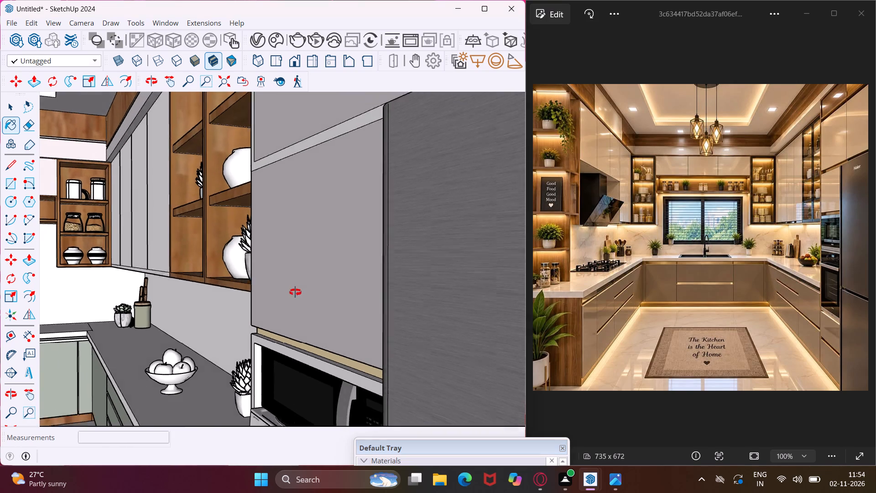
{"action": "middle_click_drag", "start_coordinate": [295, 292], "coordinate": [307, 332]}
{"action": "scroll", "coordinate": [292, 317], "scroll_direction": "down", "scroll_amount": 5}
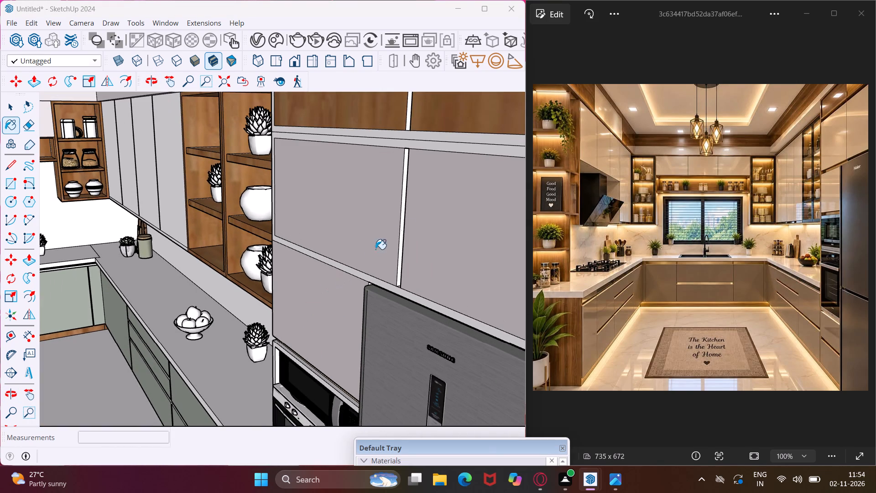
{"action": "scroll", "coordinate": [407, 158], "scroll_direction": "up", "scroll_amount": 9}
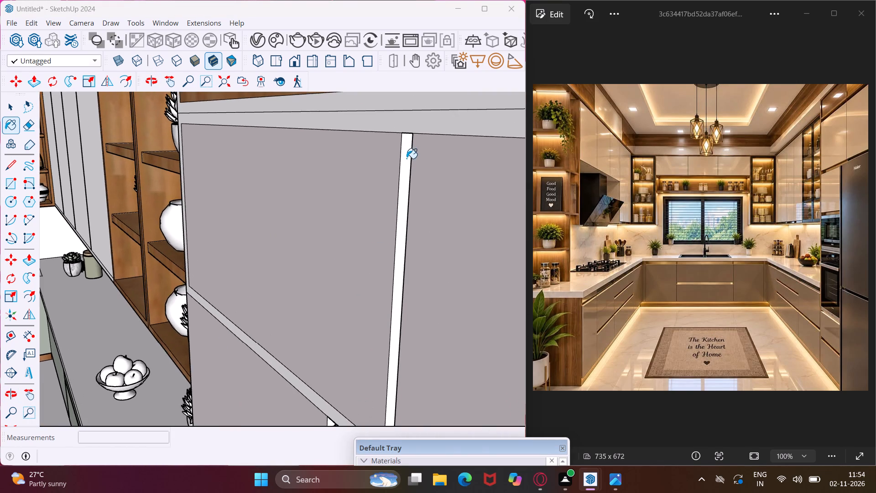
{"action": "scroll", "coordinate": [407, 158], "scroll_direction": "up", "scroll_amount": 1}
{"action": "middle_click_drag", "start_coordinate": [407, 158], "coordinate": [481, 166]}
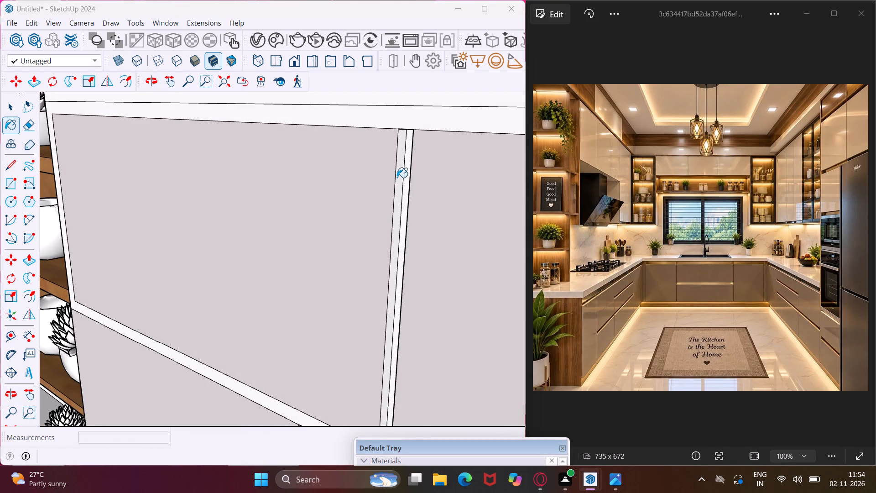
{"action": "left_click", "coordinate": [397, 181]}
{"action": "middle_click_drag", "start_coordinate": [424, 187], "coordinate": [513, 186]}
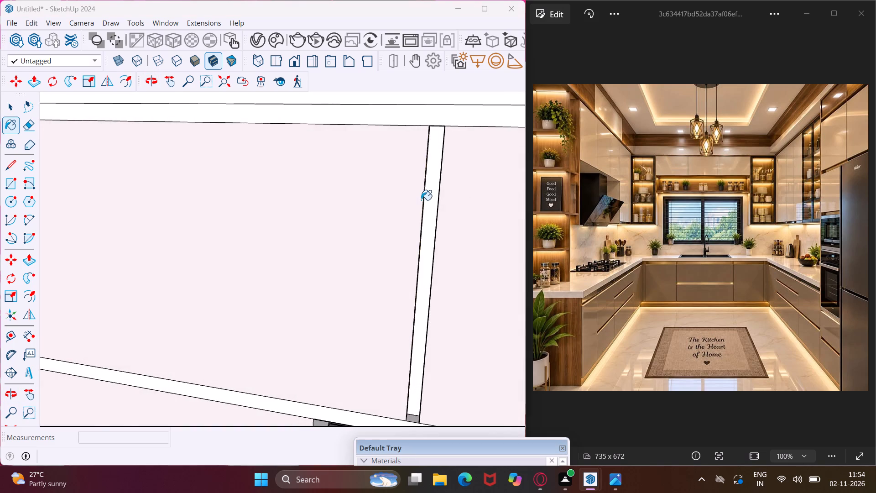
{"action": "scroll", "coordinate": [427, 200], "scroll_direction": "up", "scroll_amount": 4}
{"action": "left_click", "coordinate": [429, 195]}
{"action": "middle_click_drag", "start_coordinate": [429, 194], "coordinate": [524, 195]}
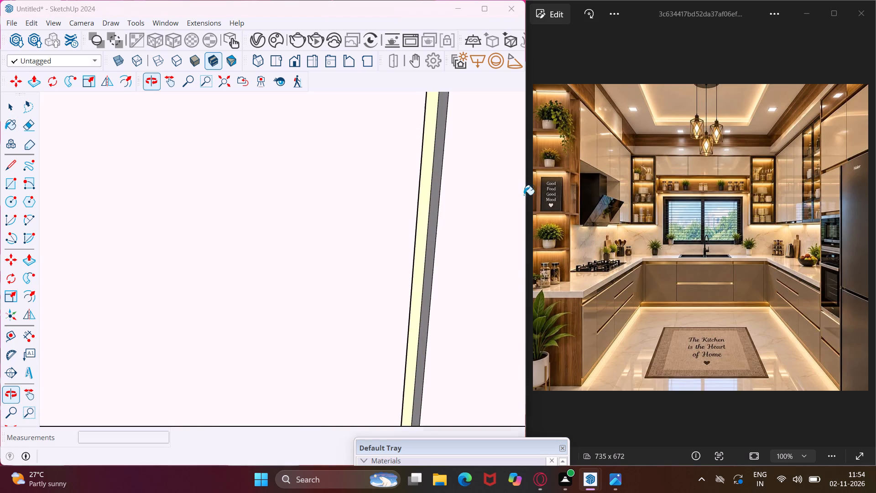
{"action": "left_click", "coordinate": [432, 214]}
Paint the bottom and top end faces of the door groove above the fridge with Gold 10k.
{"action": "middle_click_drag", "start_coordinate": [431, 213], "coordinate": [358, 204]}
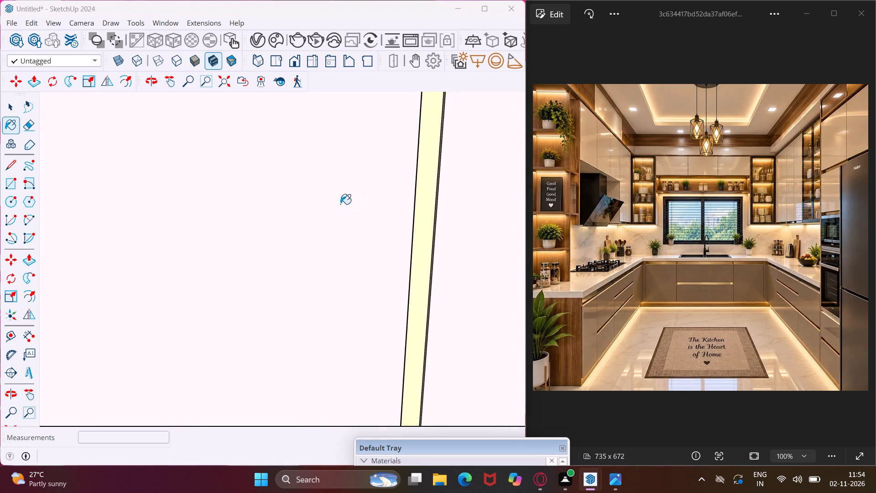
{"action": "scroll", "coordinate": [339, 206], "scroll_direction": "down", "scroll_amount": 4}
{"action": "scroll", "coordinate": [385, 422], "scroll_direction": "up", "scroll_amount": 3}
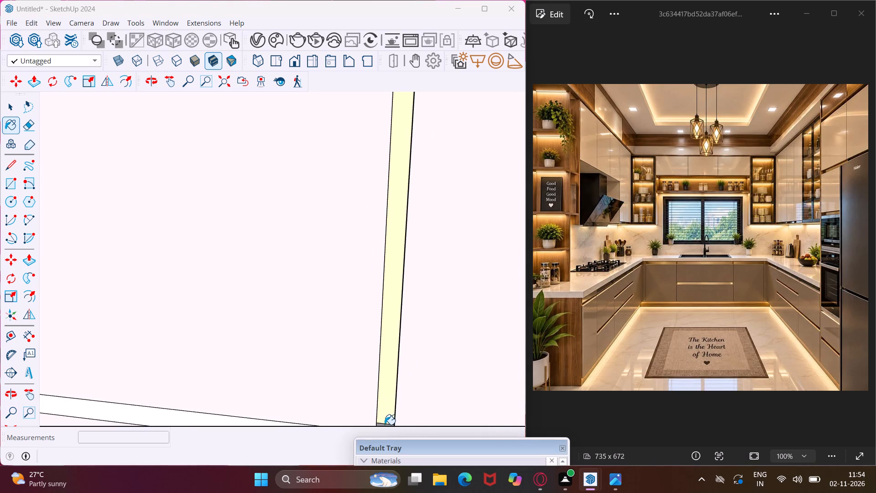
{"action": "left_click", "coordinate": [385, 425]}
{"action": "middle_click_drag", "start_coordinate": [385, 425], "coordinate": [380, 383]}
{"action": "scroll", "coordinate": [382, 388], "scroll_direction": "up", "scroll_amount": 1}
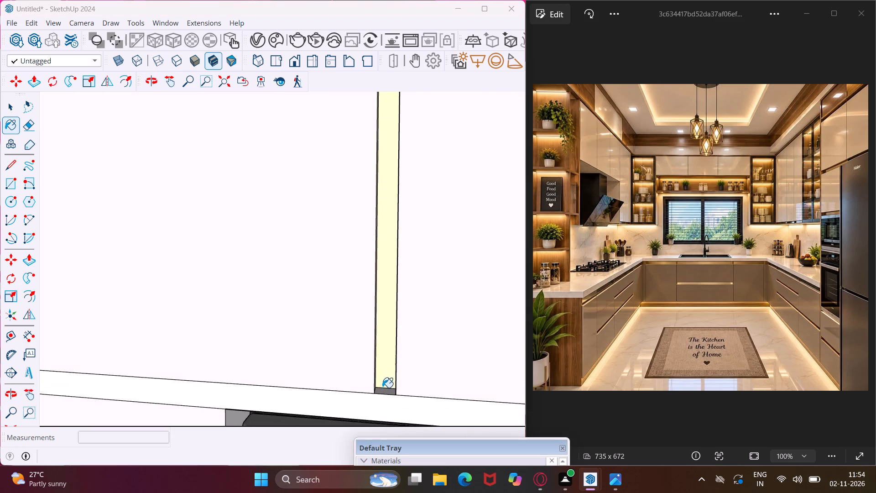
{"action": "scroll", "coordinate": [382, 388], "scroll_direction": "up", "scroll_amount": 2}
{"action": "left_click", "coordinate": [384, 391]}
{"action": "middle_click_drag", "start_coordinate": [385, 391], "coordinate": [365, 356]}
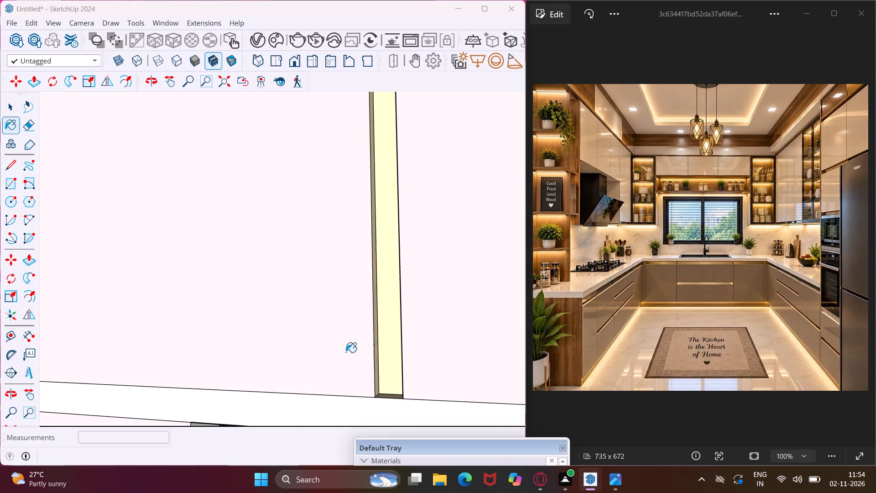
{"action": "scroll", "coordinate": [343, 351], "scroll_direction": "down", "scroll_amount": 8}
{"action": "middle_click_drag", "start_coordinate": [354, 315], "coordinate": [325, 289]}
{"action": "scroll", "coordinate": [313, 292], "scroll_direction": "down", "scroll_amount": 4}
{"action": "scroll", "coordinate": [332, 132], "scroll_direction": "up", "scroll_amount": 7}
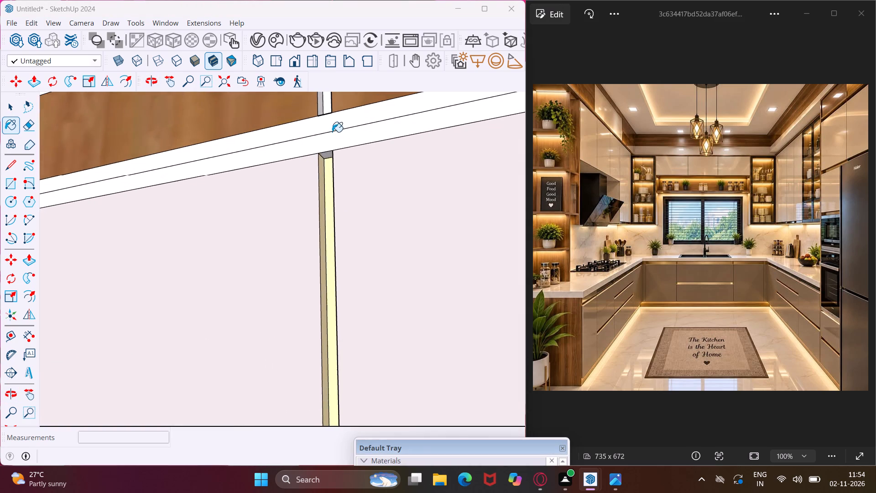
{"action": "left_click", "coordinate": [328, 159]}
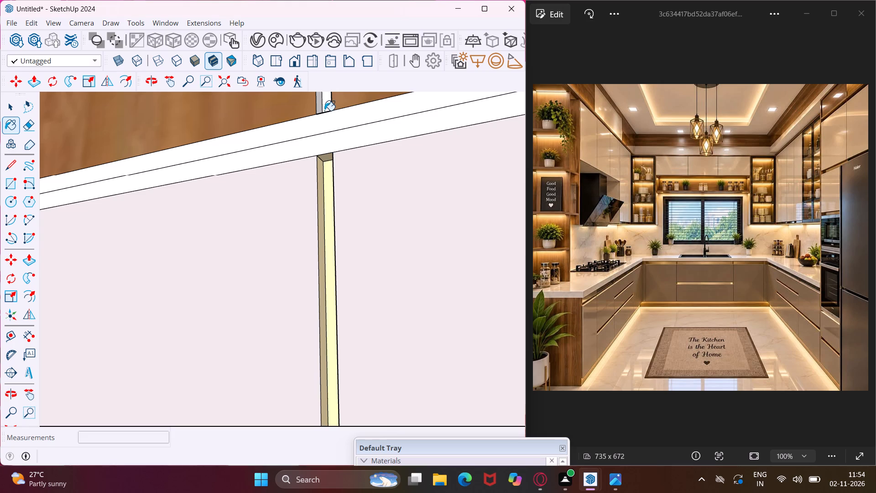
Paint the back, sides and bottom end of the vertical groove between the upper wooden panels above the fridge with Gold 10k.
{"action": "left_click", "coordinate": [322, 104]}
{"action": "left_click", "coordinate": [324, 105]}
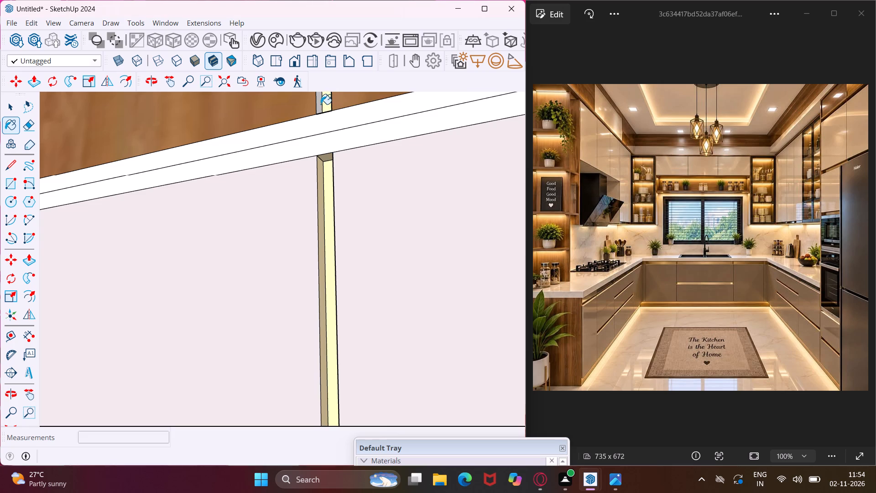
{"action": "left_click", "coordinate": [320, 104]}
{"action": "middle_click_drag", "start_coordinate": [320, 104], "coordinate": [452, 288]}
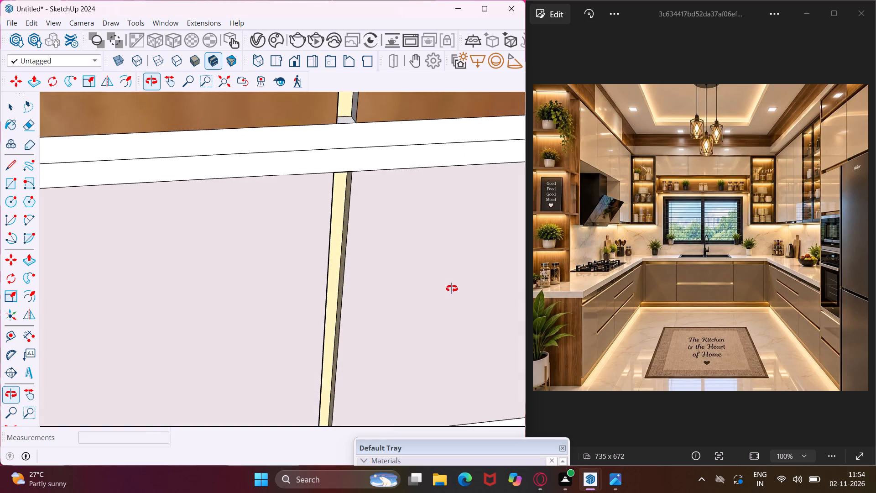
{"action": "middle_click_drag", "start_coordinate": [452, 288], "coordinate": [462, 297]}
{"action": "scroll", "coordinate": [342, 112], "scroll_direction": "up", "scroll_amount": 4}
{"action": "left_click", "coordinate": [356, 110]}
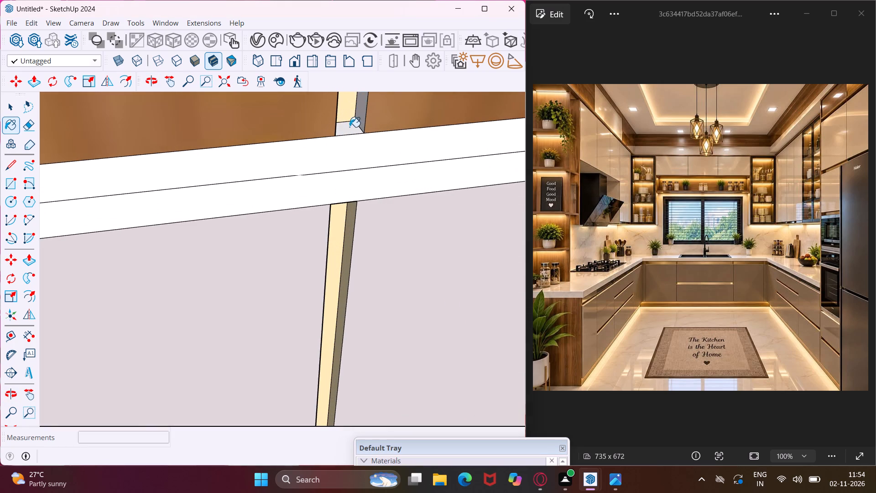
{"action": "left_click", "coordinate": [349, 127]}
{"action": "left_click", "coordinate": [357, 113]}
Paint the top end face of the groove between the upper wooden panels with Gold 10k and check the finished grooves.
{"action": "scroll", "coordinate": [359, 116], "scroll_direction": "down", "scroll_amount": 1}
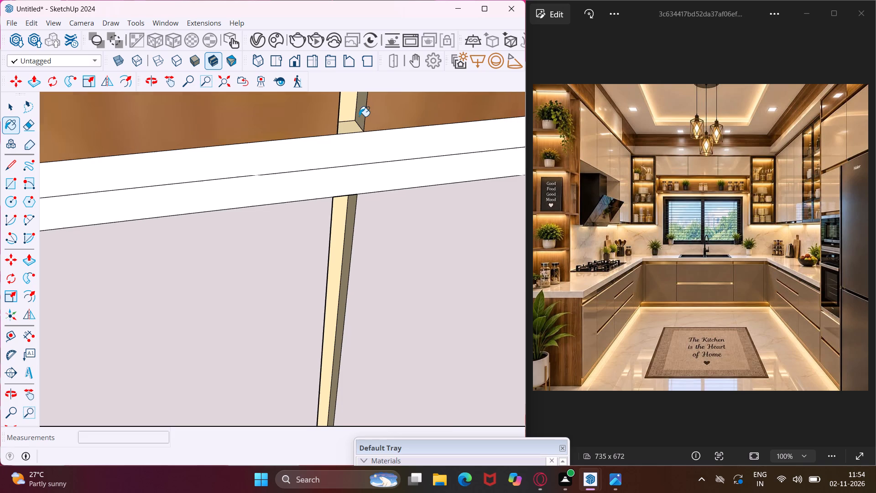
{"action": "scroll", "coordinate": [359, 116], "scroll_direction": "down", "scroll_amount": 2}
{"action": "middle_click_drag", "start_coordinate": [364, 122], "coordinate": [200, 96]}
{"action": "scroll", "coordinate": [205, 132], "scroll_direction": "down", "scroll_amount": 7}
{"action": "middle_click_drag", "start_coordinate": [214, 155], "coordinate": [209, 65]}
{"action": "scroll", "coordinate": [192, 180], "scroll_direction": "down", "scroll_amount": 3}
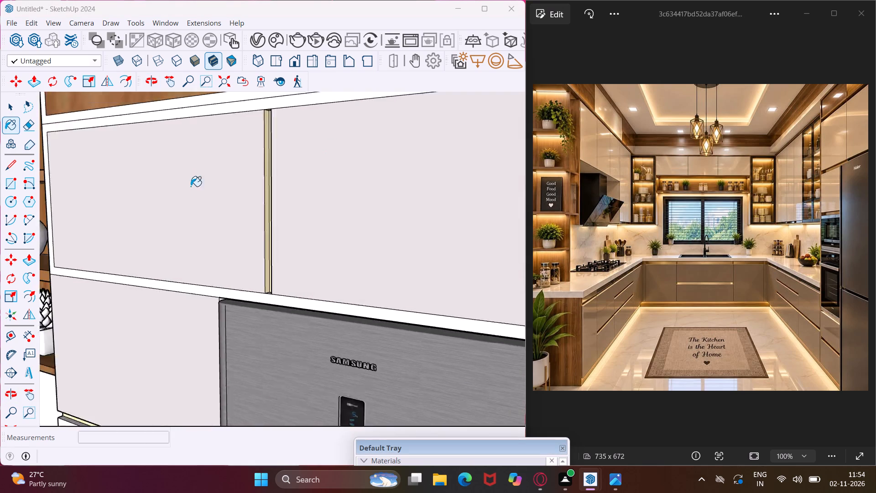
{"action": "scroll", "coordinate": [191, 186], "scroll_direction": "down", "scroll_amount": 6}
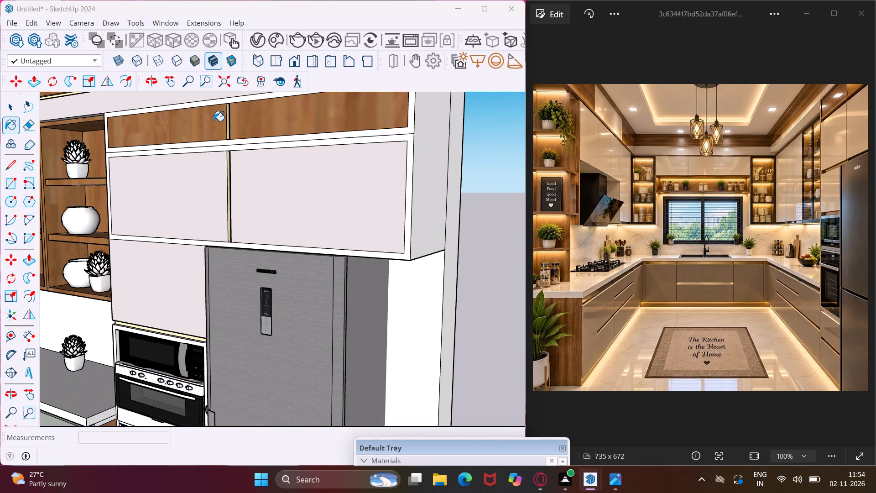
{"action": "scroll", "coordinate": [224, 110], "scroll_direction": "up", "scroll_amount": 4}
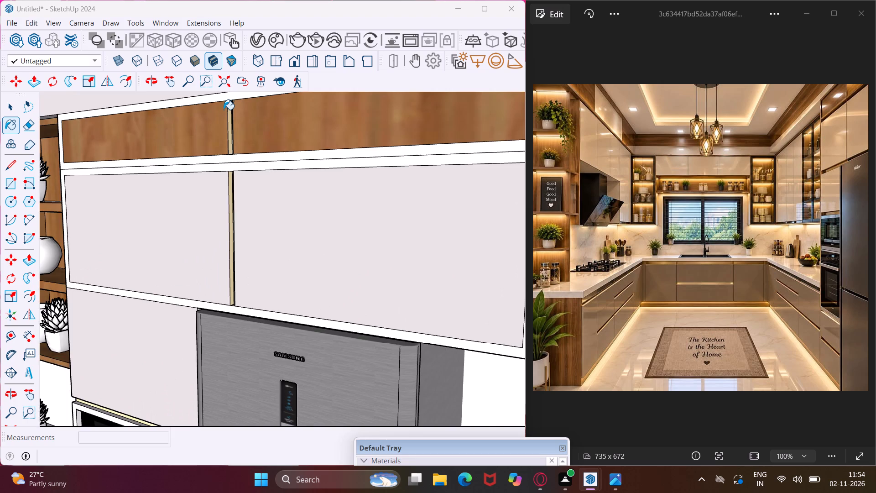
{"action": "scroll", "coordinate": [224, 110], "scroll_direction": "up", "scroll_amount": 7}
{"action": "middle_click_drag", "start_coordinate": [231, 99], "coordinate": [263, 35]}
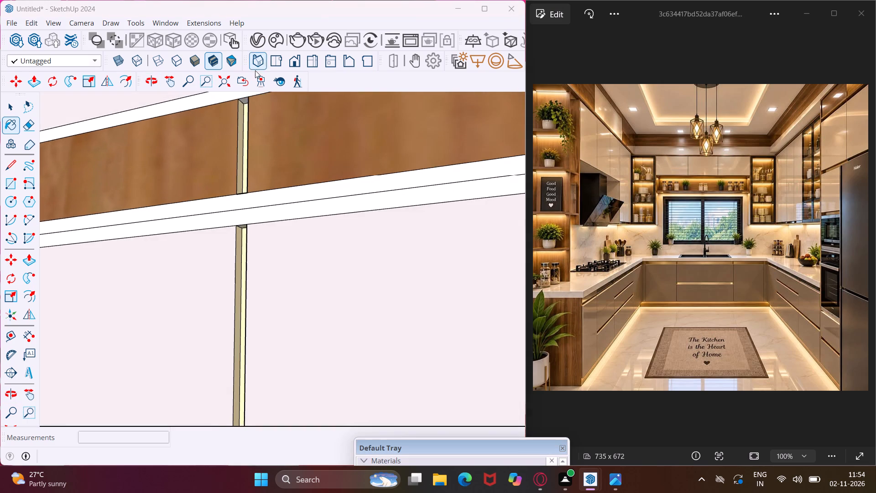
{"action": "scroll", "coordinate": [243, 100], "scroll_direction": "up", "scroll_amount": 6}
{"action": "left_click", "coordinate": [243, 101]}
{"action": "scroll", "coordinate": [243, 111], "scroll_direction": "up", "scroll_amount": 1}
{"action": "middle_click_drag", "start_coordinate": [243, 111], "coordinate": [247, 199]}
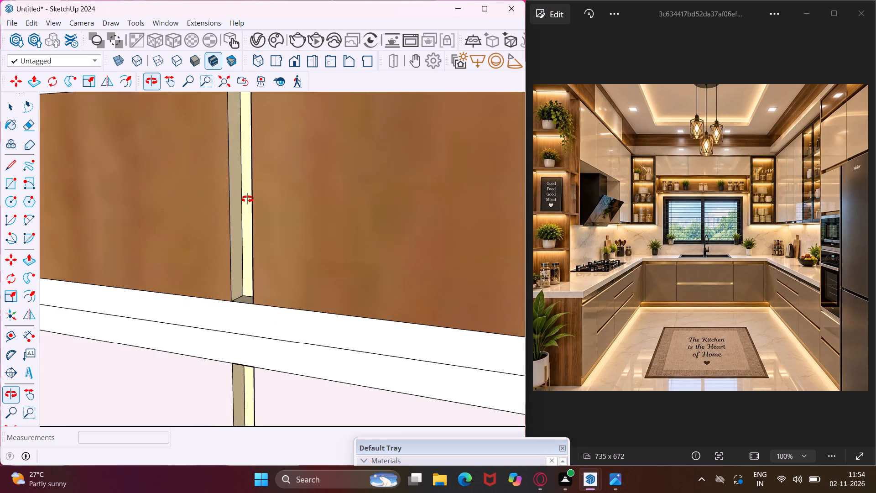
{"action": "middle_click_drag", "start_coordinate": [247, 199], "coordinate": [250, 210]}
{"action": "scroll", "coordinate": [249, 199], "scroll_direction": "down", "scroll_amount": 11}
{"action": "middle_click_drag", "start_coordinate": [245, 241], "coordinate": [228, 166]}
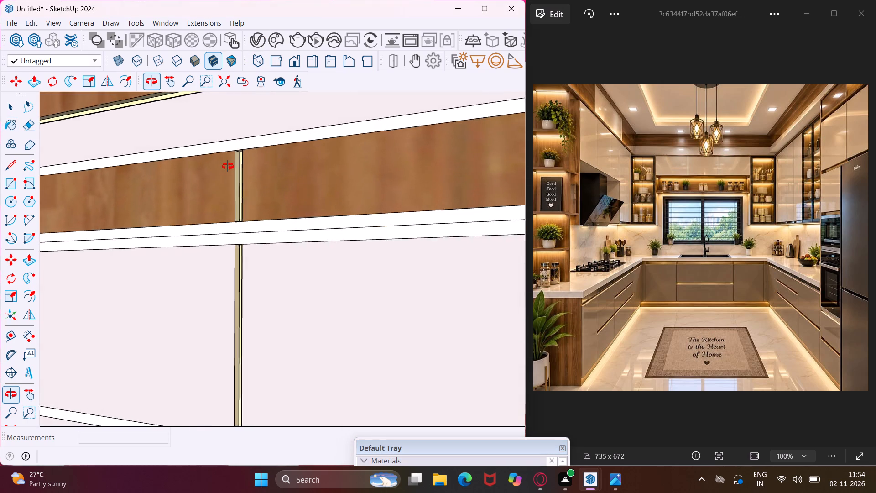
{"action": "middle_click_drag", "start_coordinate": [228, 166], "coordinate": [228, 165]}
{"action": "scroll", "coordinate": [228, 165], "scroll_direction": "down", "scroll_amount": 15}
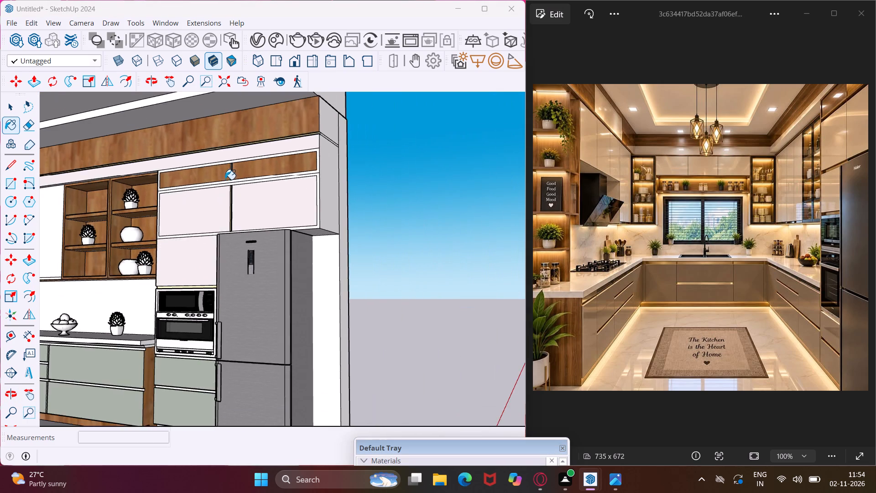
Paint the back, bottom and top faces of the horizontal groove beneath the oven with Gold 10k.
{"action": "scroll", "coordinate": [225, 179], "scroll_direction": "down", "scroll_amount": 4}
{"action": "scroll", "coordinate": [177, 325], "scroll_direction": "up", "scroll_amount": 10}
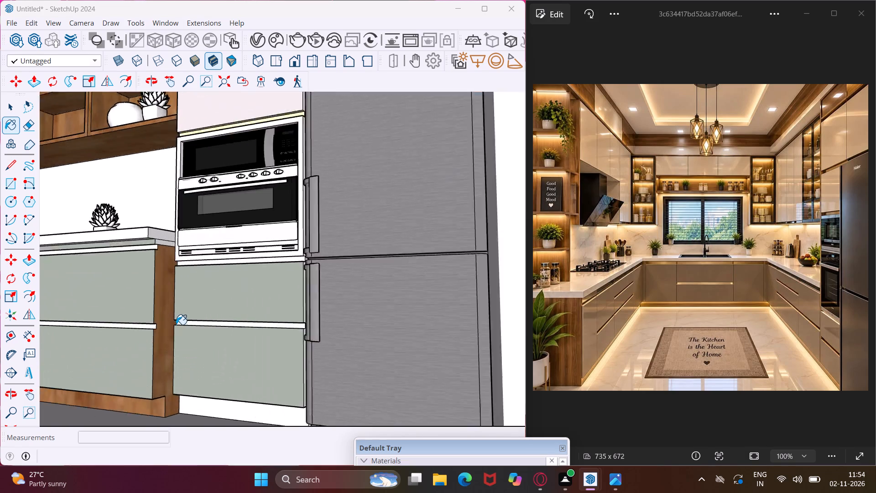
{"action": "scroll", "coordinate": [176, 325], "scroll_direction": "up", "scroll_amount": 7}
{"action": "scroll", "coordinate": [200, 194], "scroll_direction": "up", "scroll_amount": 7}
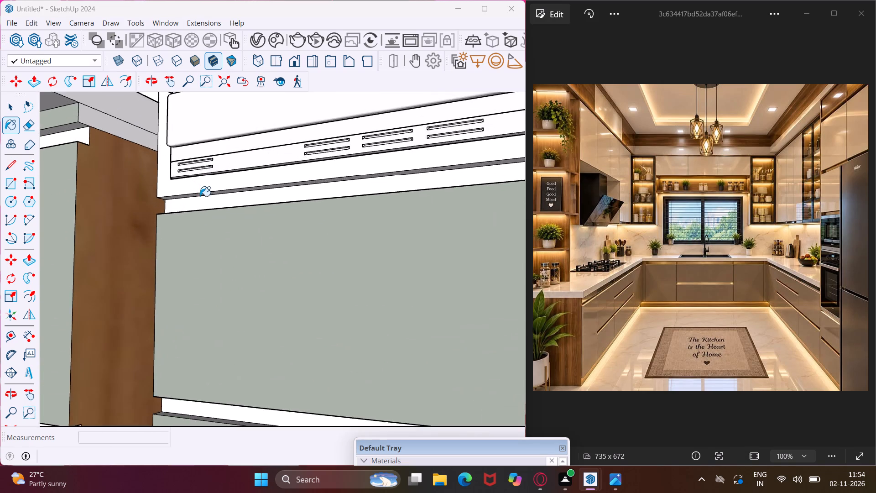
{"action": "scroll", "coordinate": [200, 196], "scroll_direction": "up", "scroll_amount": 2}
{"action": "middle_click_drag", "start_coordinate": [204, 205], "coordinate": [224, 267]}
{"action": "left_click", "coordinate": [224, 267]}
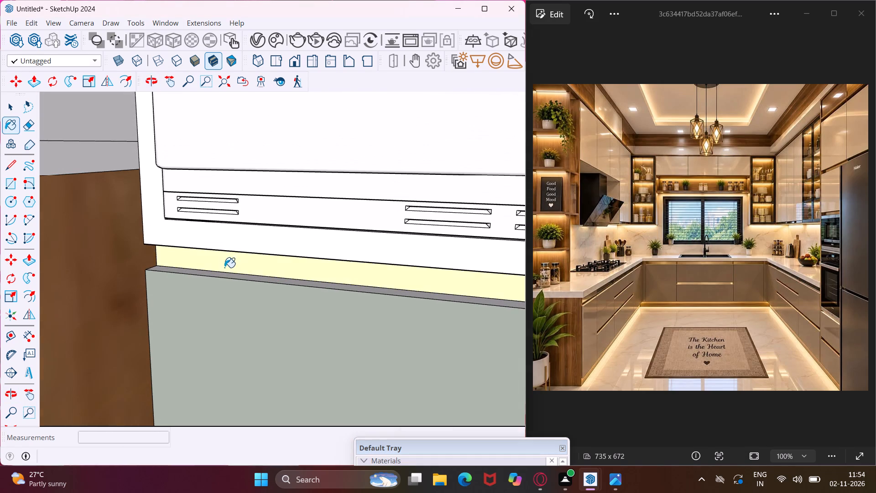
{"action": "left_click", "coordinate": [224, 276]}
{"action": "scroll", "coordinate": [224, 276], "scroll_direction": "up", "scroll_amount": 1}
{"action": "middle_click_drag", "start_coordinate": [224, 276], "coordinate": [239, 196]}
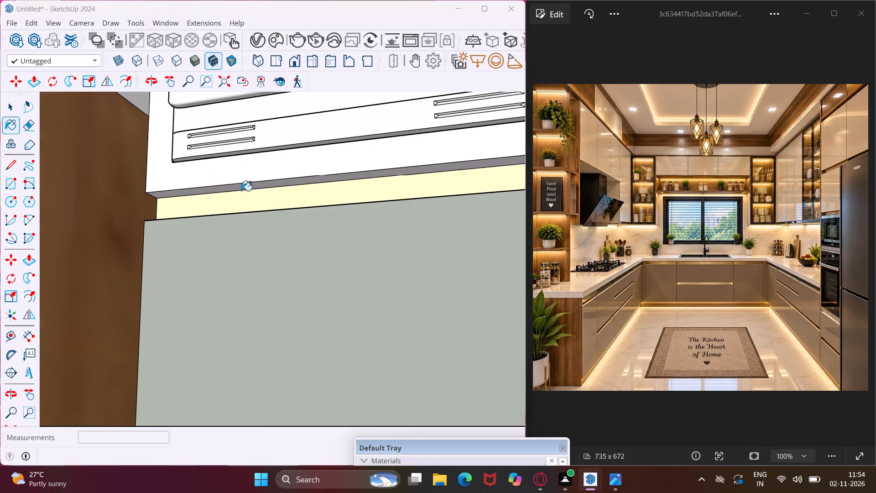
{"action": "left_click", "coordinate": [243, 187]}
{"action": "scroll", "coordinate": [162, 220], "scroll_direction": "down", "scroll_amount": 10}
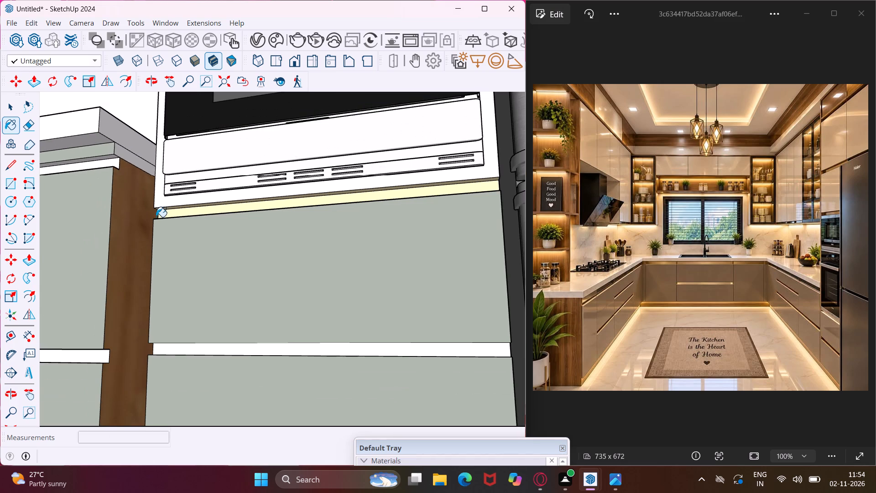
Paint the back, top and bottom faces of the groove under the countertop on the adjacent base cabinet with Gold 10k.
{"action": "scroll", "coordinate": [108, 164], "scroll_direction": "up", "scroll_amount": 8}
{"action": "left_click", "coordinate": [109, 159]}
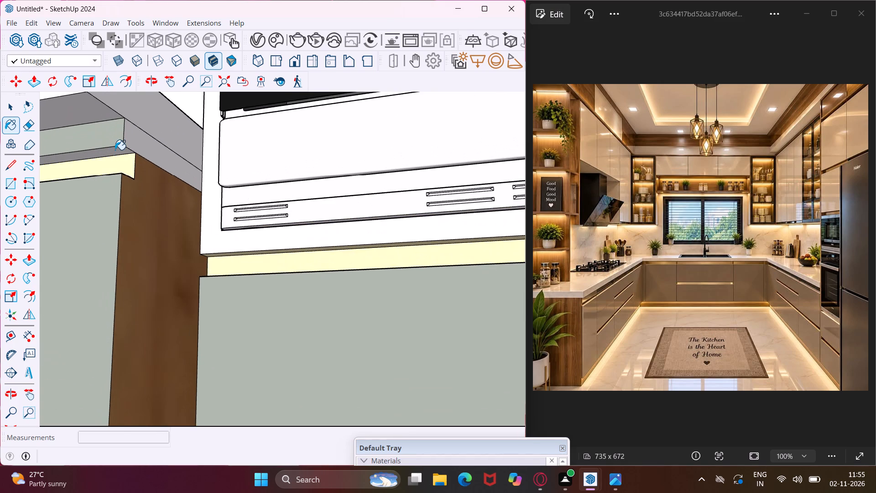
{"action": "left_click", "coordinate": [115, 150]}
{"action": "middle_click_drag", "start_coordinate": [116, 155], "coordinate": [127, 219]}
{"action": "scroll", "coordinate": [126, 215], "scroll_direction": "up", "scroll_amount": 4}
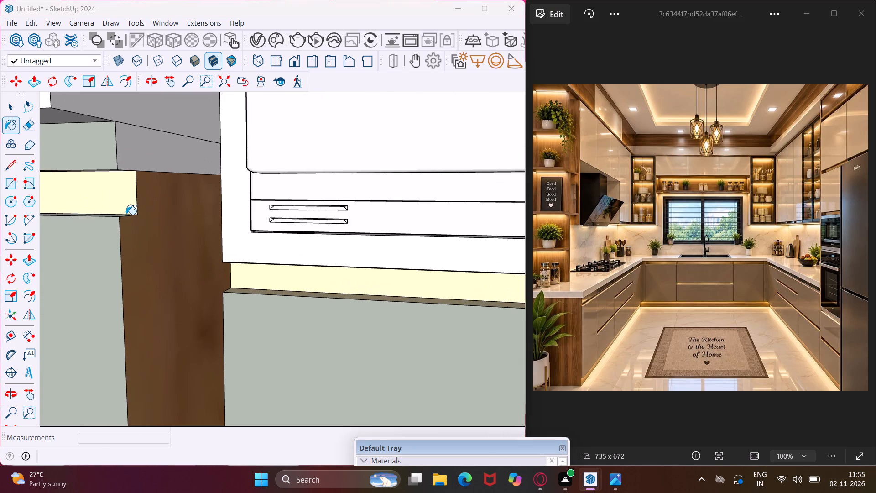
{"action": "middle_click_drag", "start_coordinate": [126, 215], "coordinate": [115, 257]}
{"action": "left_click", "coordinate": [110, 247]}
Paint the faces of the horizontal groove between the drawers beside the wooden end panel with Gold 10k.
{"action": "scroll", "coordinate": [138, 194], "scroll_direction": "down", "scroll_amount": 14}
{"action": "scroll", "coordinate": [153, 360], "scroll_direction": "up", "scroll_amount": 8}
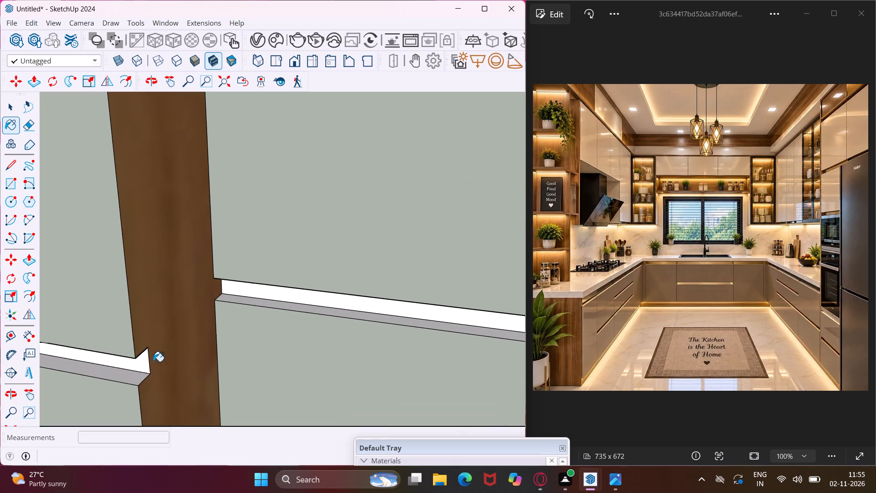
{"action": "scroll", "coordinate": [153, 362], "scroll_direction": "up", "scroll_amount": 6}
{"action": "left_click", "coordinate": [143, 367]}
{"action": "left_click", "coordinate": [134, 385]}
{"action": "middle_click_drag", "start_coordinate": [131, 385], "coordinate": [126, 315]}
{"action": "middle_click_drag", "start_coordinate": [119, 300], "coordinate": [134, 252]}
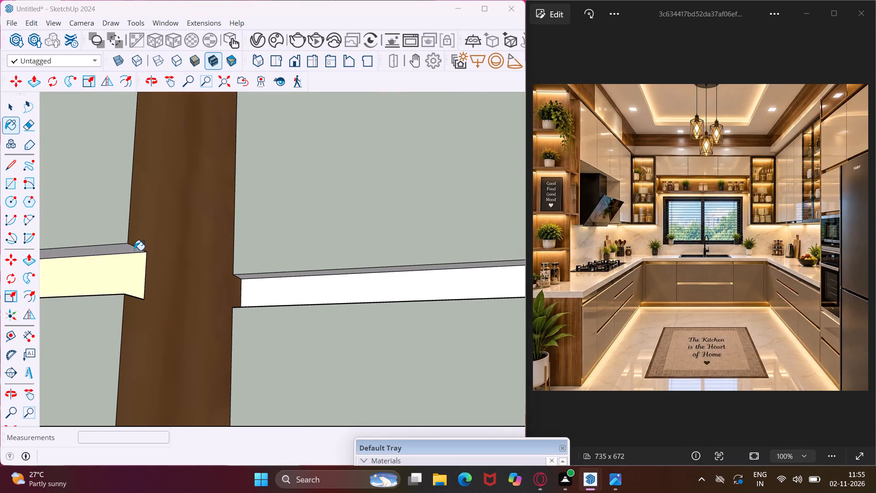
{"action": "left_click", "coordinate": [132, 248]}
Paint the back, bottom and top faces of the horizontal groove between the two drawers below the oven with Gold 10k.
{"action": "left_click", "coordinate": [253, 287]}
{"action": "middle_click_drag", "start_coordinate": [256, 294], "coordinate": [253, 317]}
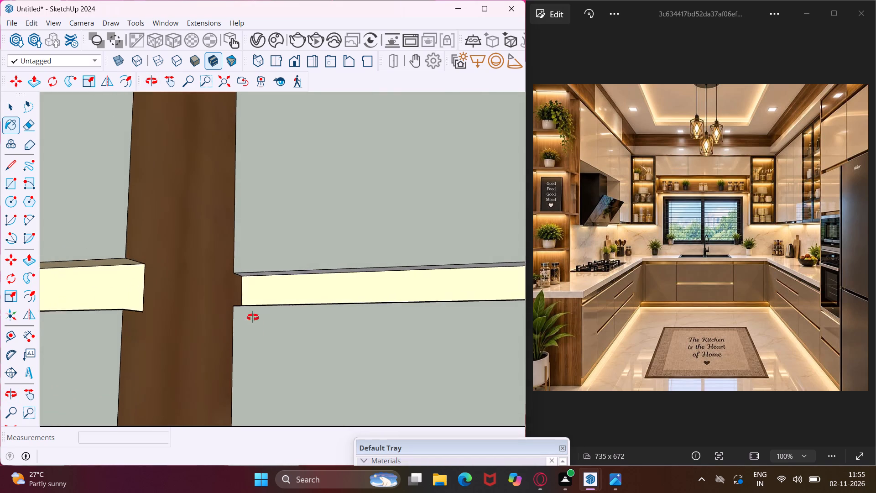
{"action": "middle_click_drag", "start_coordinate": [253, 317], "coordinate": [253, 342]}
{"action": "scroll", "coordinate": [260, 307], "scroll_direction": "up", "scroll_amount": 7}
{"action": "left_click", "coordinate": [260, 298]}
{"action": "middle_click_drag", "start_coordinate": [260, 298], "coordinate": [257, 287]}
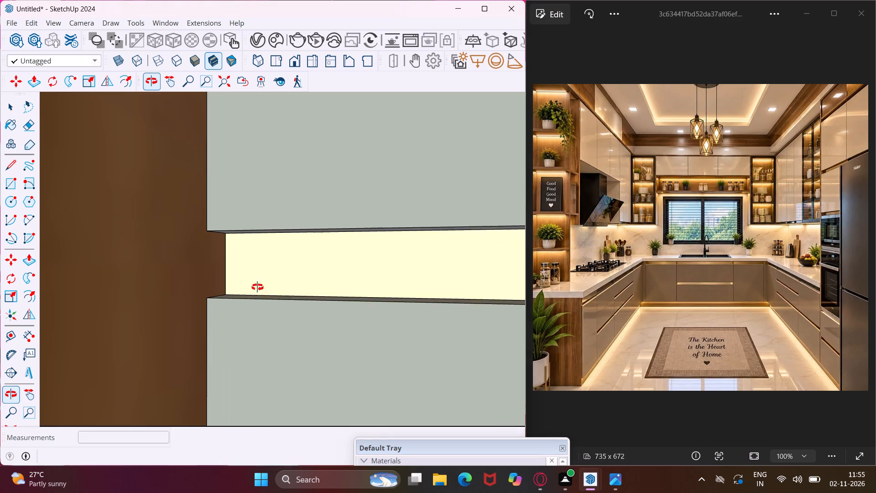
{"action": "middle_click_drag", "start_coordinate": [257, 287], "coordinate": [255, 231]}
{"action": "left_click", "coordinate": [255, 226]}
{"action": "scroll", "coordinate": [271, 239], "scroll_direction": "up", "scroll_amount": 1}
{"action": "middle_click_drag", "start_coordinate": [271, 239], "coordinate": [248, 329]}
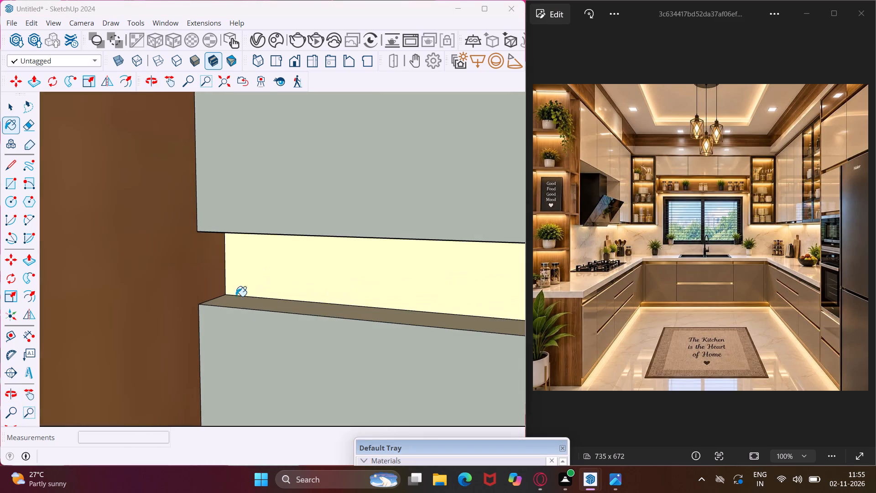
Paint the back and upper faces of the horizontal groove between the sink cabinet drawers with Gold 10k.
{"action": "scroll", "coordinate": [236, 287], "scroll_direction": "down", "scroll_amount": 6}
{"action": "scroll", "coordinate": [261, 240], "scroll_direction": "down", "scroll_amount": 15}
{"action": "middle_click_drag", "start_coordinate": [251, 243], "coordinate": [148, 267]}
{"action": "scroll", "coordinate": [147, 267], "scroll_direction": "up", "scroll_amount": 1}
{"action": "scroll", "coordinate": [142, 254], "scroll_direction": "down", "scroll_amount": 12}
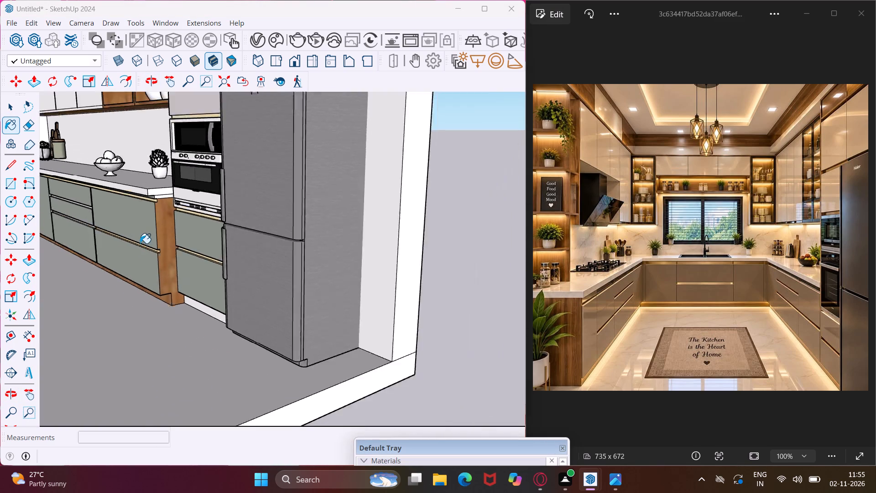
{"action": "scroll", "coordinate": [140, 243], "scroll_direction": "down", "scroll_amount": 17}
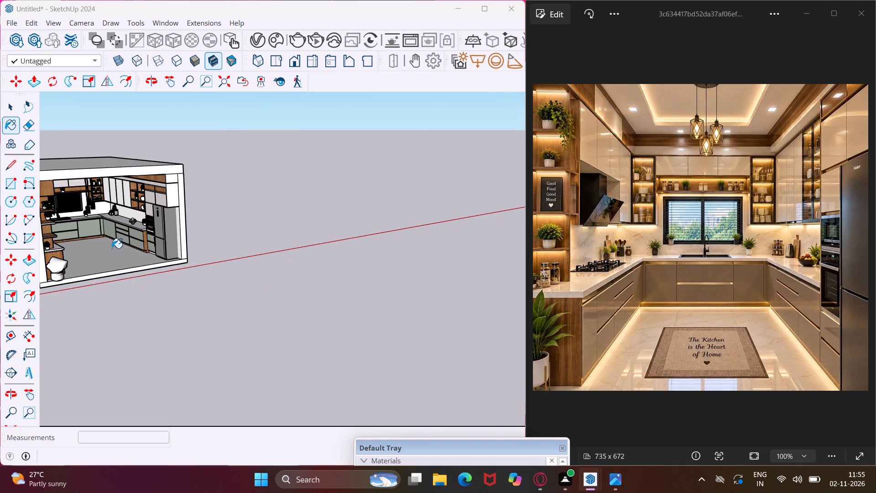
{"action": "scroll", "coordinate": [70, 227], "scroll_direction": "up", "scroll_amount": 18}
{"action": "scroll", "coordinate": [74, 231], "scroll_direction": "up", "scroll_amount": 11}
{"action": "middle_click_drag", "start_coordinate": [74, 231], "coordinate": [147, 206]}
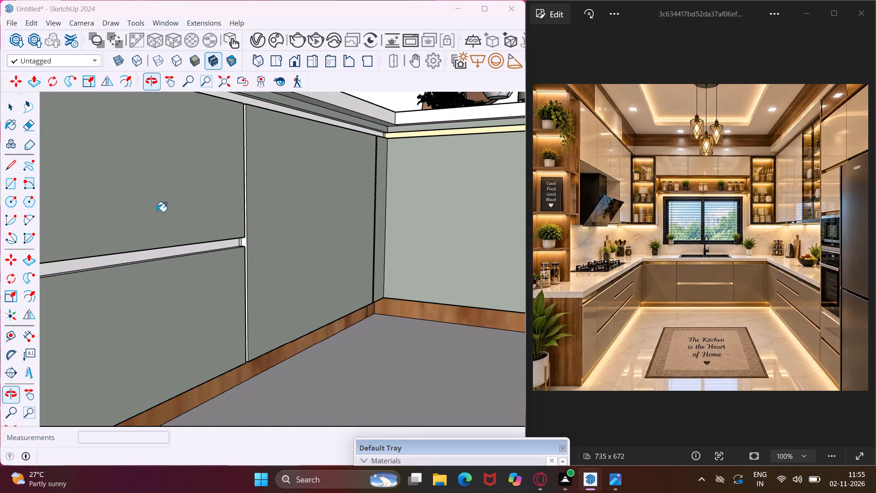
{"action": "scroll", "coordinate": [170, 246], "scroll_direction": "up", "scroll_amount": 6}
{"action": "left_click", "coordinate": [178, 257]}
{"action": "middle_click_drag", "start_coordinate": [178, 257], "coordinate": [171, 245]}
{"action": "scroll", "coordinate": [178, 257], "scroll_direction": "up", "scroll_amount": 1}
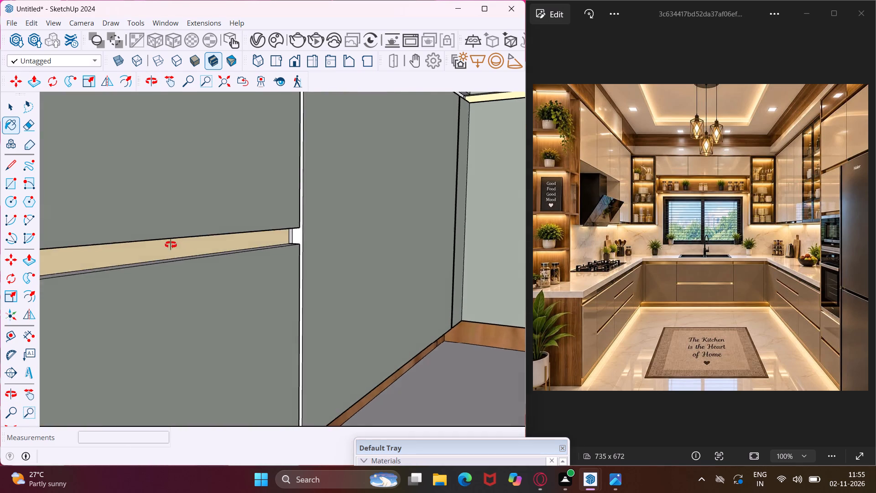
{"action": "middle_click_drag", "start_coordinate": [171, 245], "coordinate": [151, 219]}
{"action": "scroll", "coordinate": [182, 215], "scroll_direction": "up", "scroll_amount": 3}
{"action": "middle_click_drag", "start_coordinate": [182, 215], "coordinate": [177, 188]}
{"action": "left_click", "coordinate": [177, 188]}
Paint the vertical groove beside the sink drawers, its junction faces and the horizontal groove's lower face with Gold 10k.
{"action": "left_click", "coordinate": [328, 236]}
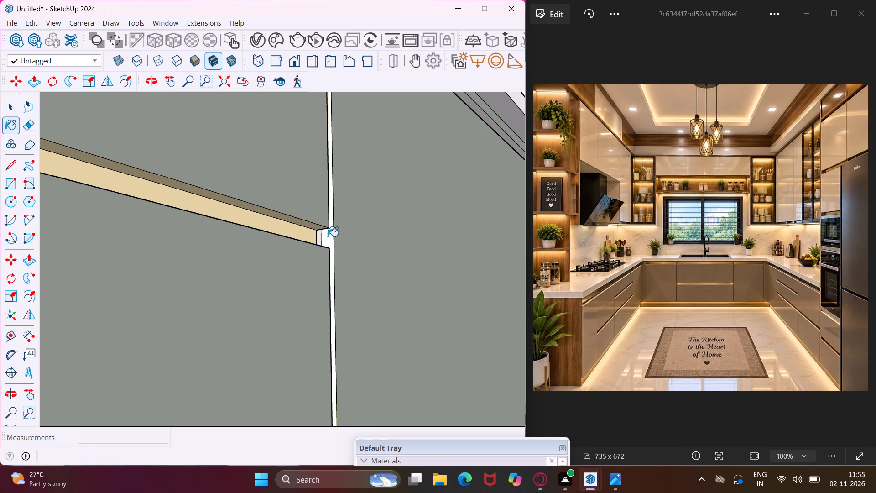
{"action": "left_click", "coordinate": [321, 238]}
{"action": "left_click", "coordinate": [318, 240]}
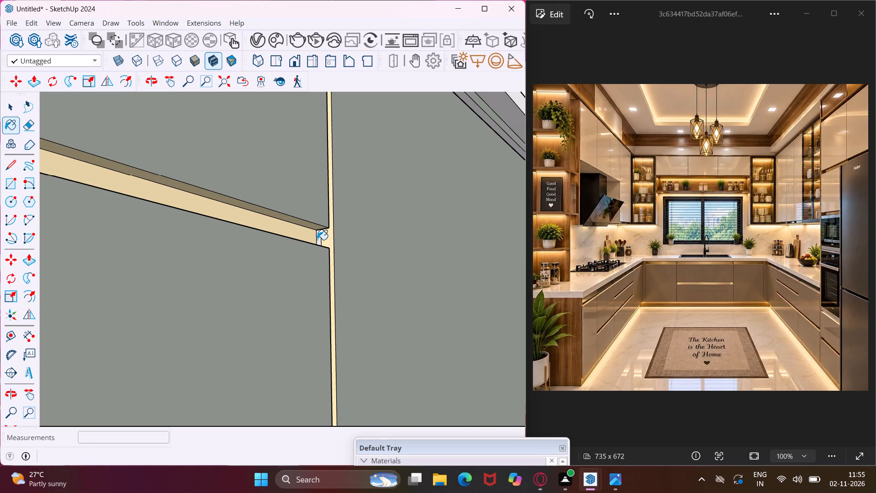
{"action": "left_click", "coordinate": [318, 238]}
{"action": "middle_click_drag", "start_coordinate": [318, 238], "coordinate": [317, 247]}
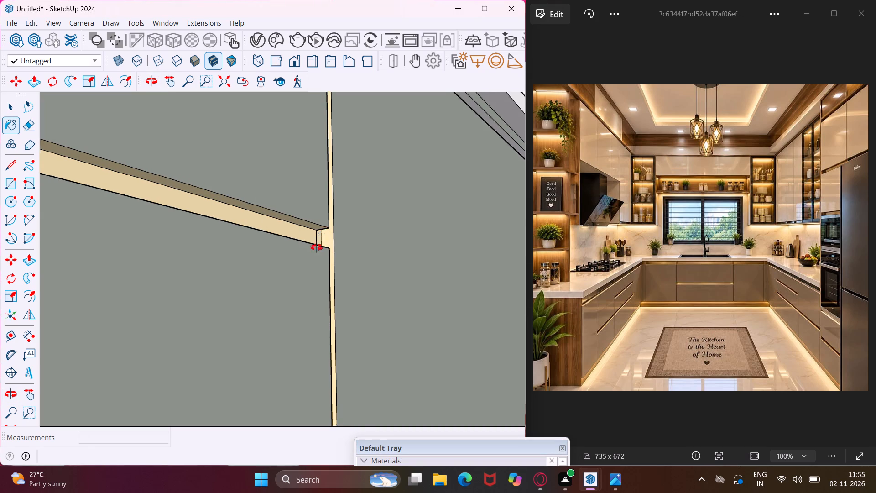
{"action": "middle_click_drag", "start_coordinate": [317, 247], "coordinate": [308, 315]}
{"action": "scroll", "coordinate": [310, 259], "scroll_direction": "up", "scroll_amount": 4}
{"action": "left_click", "coordinate": [305, 253]}
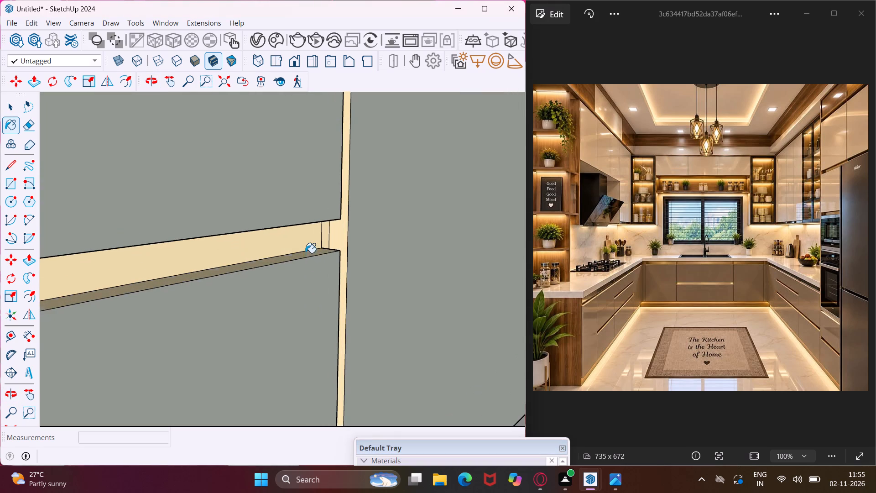
Paint the vertical groove's side faces above and below the sink drawer groove with Gold 10k.
{"action": "middle_click_drag", "start_coordinate": [292, 254], "coordinate": [71, 268]}
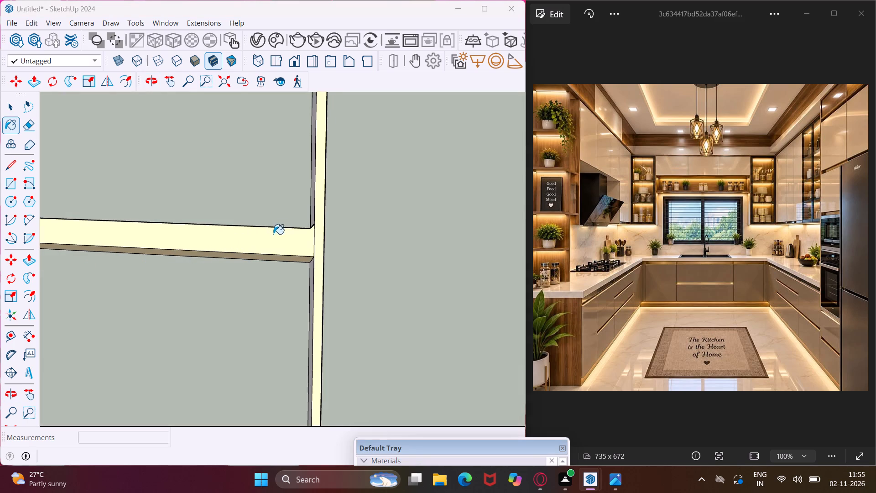
{"action": "scroll", "coordinate": [278, 231], "scroll_direction": "up", "scroll_amount": 3}
{"action": "left_click", "coordinate": [325, 210]}
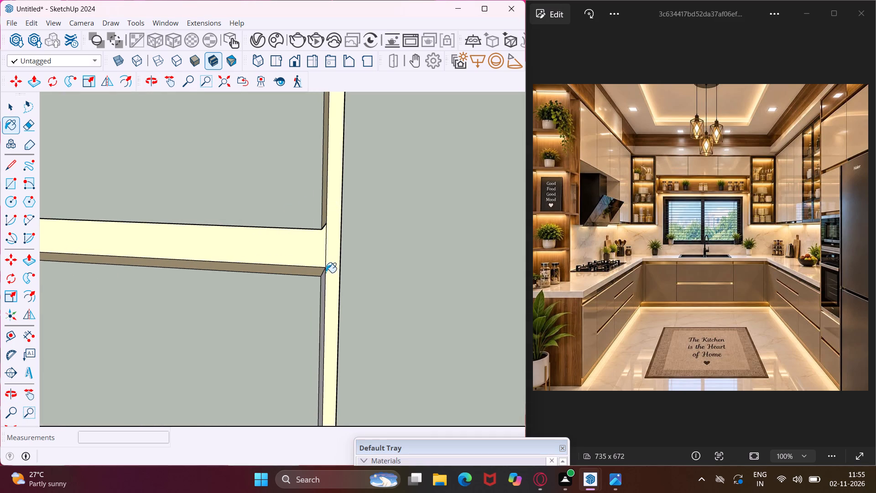
{"action": "left_click", "coordinate": [324, 283]}
{"action": "scroll", "coordinate": [321, 251], "scroll_direction": "down", "scroll_amount": 5}
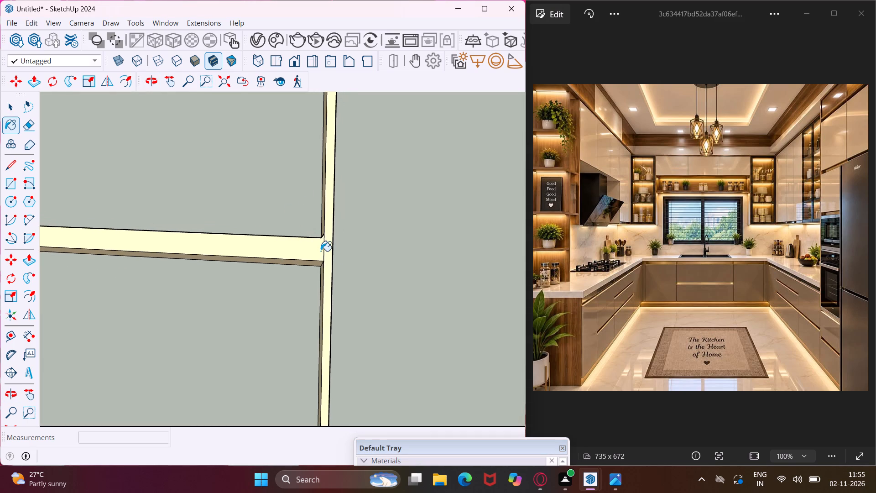
{"action": "scroll", "coordinate": [321, 241], "scroll_direction": "down", "scroll_amount": 15}
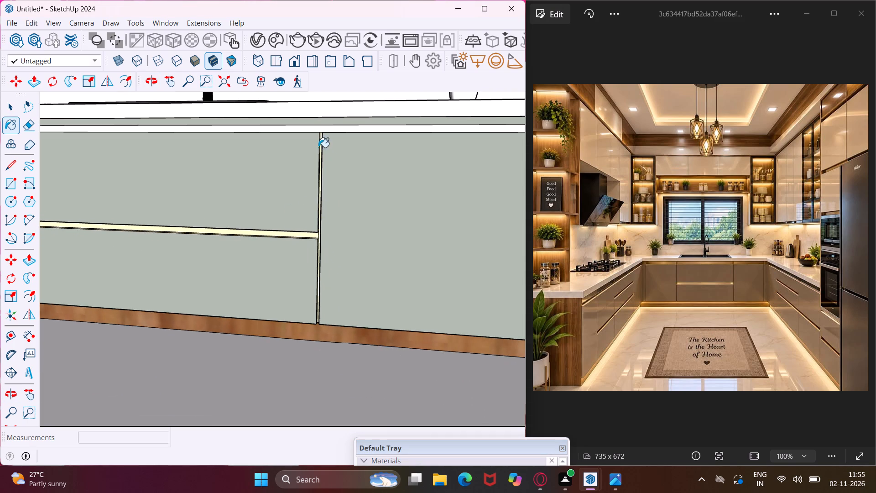
Paint the back, top and lower faces of the long groove under the sink countertop with Gold 10k.
{"action": "scroll", "coordinate": [313, 127], "scroll_direction": "up", "scroll_amount": 15}
{"action": "middle_click_drag", "start_coordinate": [312, 126], "coordinate": [513, 110]}
{"action": "scroll", "coordinate": [310, 152], "scroll_direction": "up", "scroll_amount": 4}
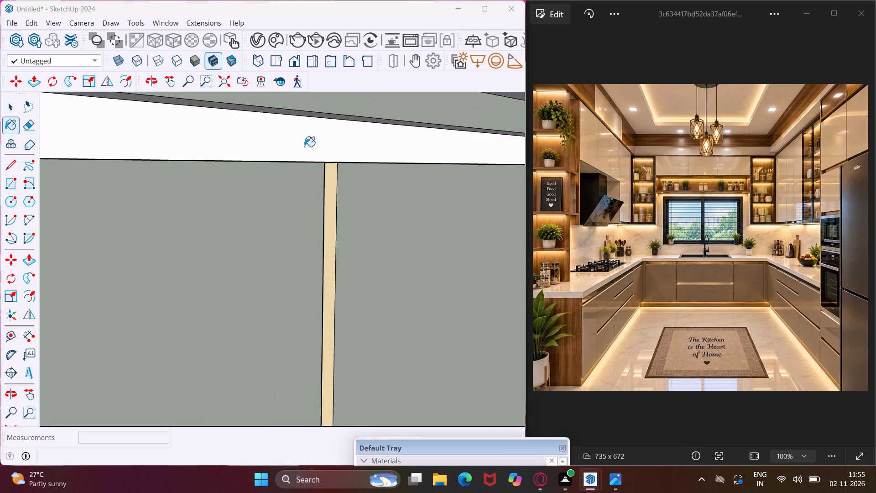
{"action": "left_click", "coordinate": [304, 147]}
{"action": "middle_click_drag", "start_coordinate": [304, 147], "coordinate": [401, 104]}
{"action": "left_click", "coordinate": [328, 140]}
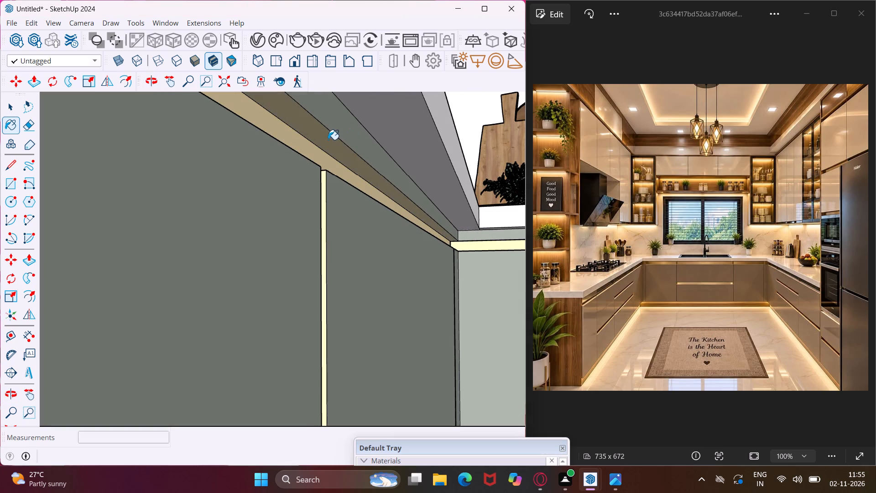
{"action": "middle_click_drag", "start_coordinate": [331, 142], "coordinate": [317, 207]}
{"action": "scroll", "coordinate": [326, 167], "scroll_direction": "up", "scroll_amount": 3}
{"action": "left_click", "coordinate": [327, 166]}
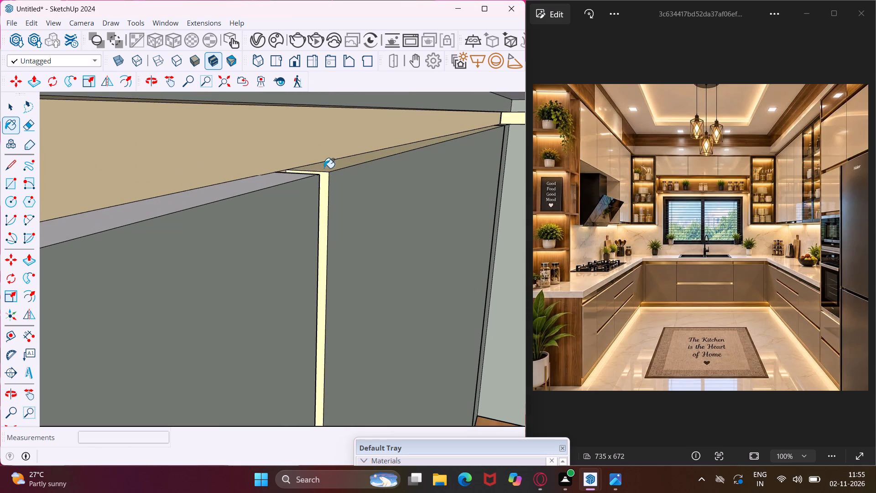
{"action": "left_click", "coordinate": [298, 181]}
{"action": "left_click", "coordinate": [280, 179]}
{"action": "middle_click_drag", "start_coordinate": [331, 174], "coordinate": [140, 182]}
{"action": "scroll", "coordinate": [133, 181], "scroll_direction": "down", "scroll_amount": 8}
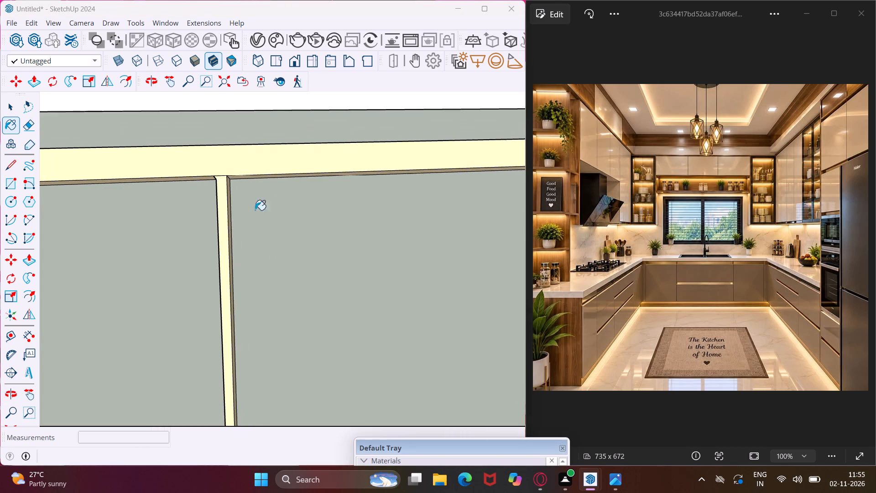
{"action": "scroll", "coordinate": [271, 207], "scroll_direction": "down", "scroll_amount": 4}
{"action": "scroll", "coordinate": [341, 194], "scroll_direction": "down", "scroll_amount": 10}
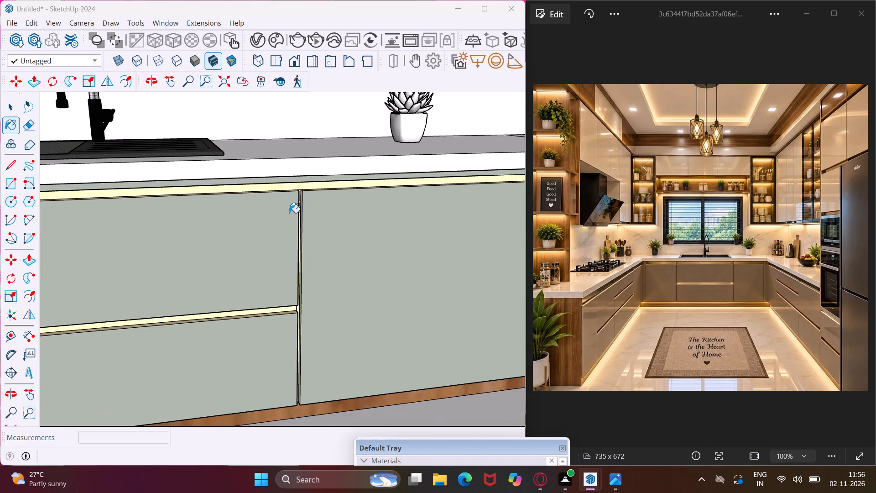
Paint the back and side faces of the vertical groove at the left end of the sink drawers with Gold 10k.
{"action": "middle_click_drag", "start_coordinate": [220, 309], "coordinate": [386, 285]}
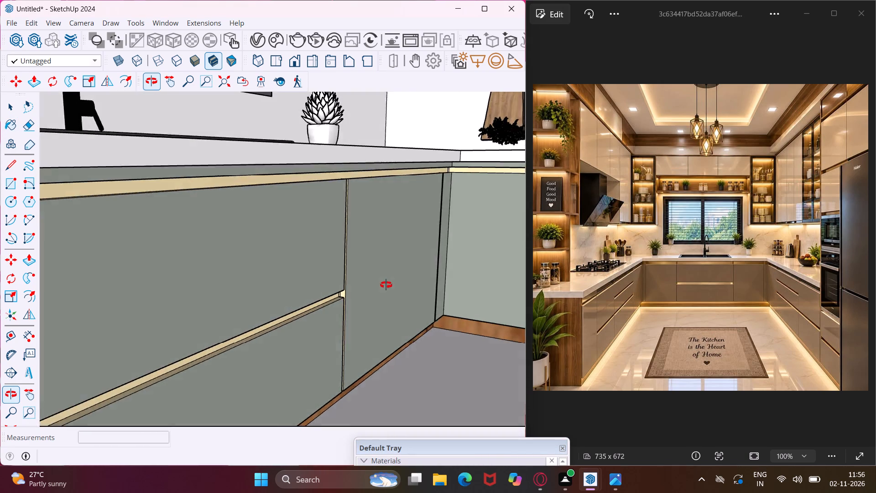
{"action": "middle_click_drag", "start_coordinate": [386, 285], "coordinate": [444, 271]}
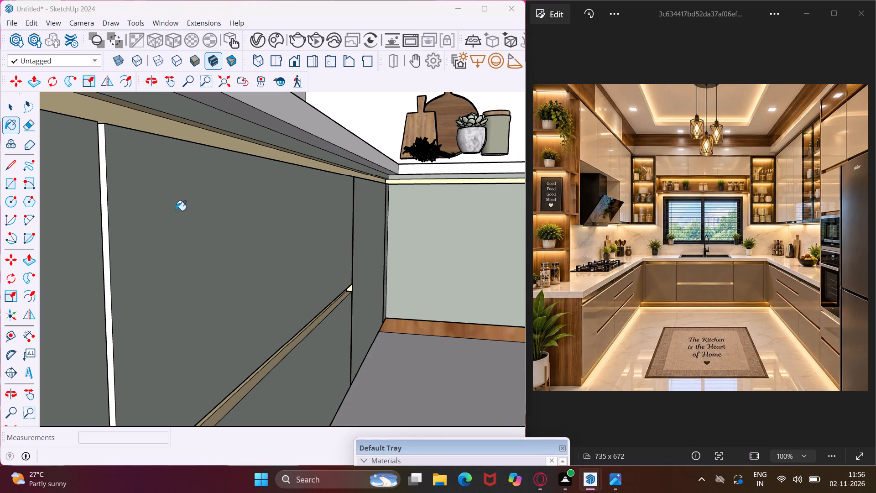
{"action": "scroll", "coordinate": [106, 180], "scroll_direction": "up", "scroll_amount": 7}
{"action": "left_click", "coordinate": [107, 180]}
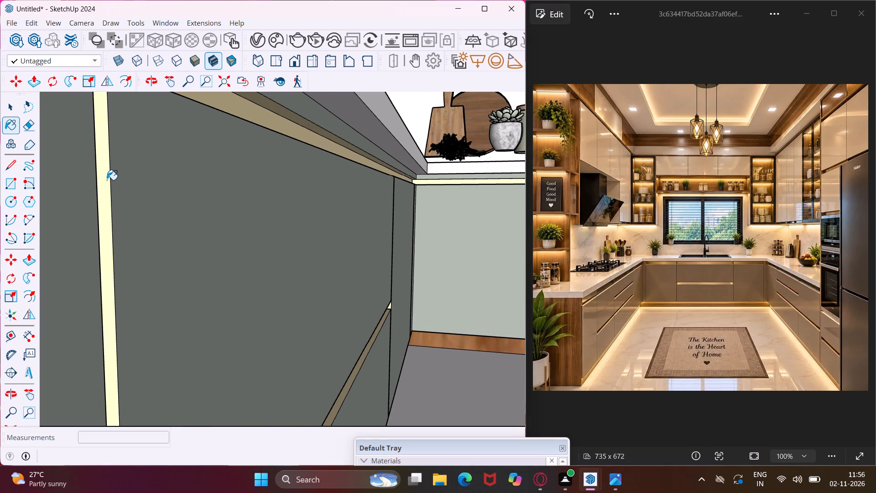
{"action": "middle_click_drag", "start_coordinate": [107, 180], "coordinate": [34, 204]}
{"action": "middle_click_drag", "start_coordinate": [132, 193], "coordinate": [98, 202]}
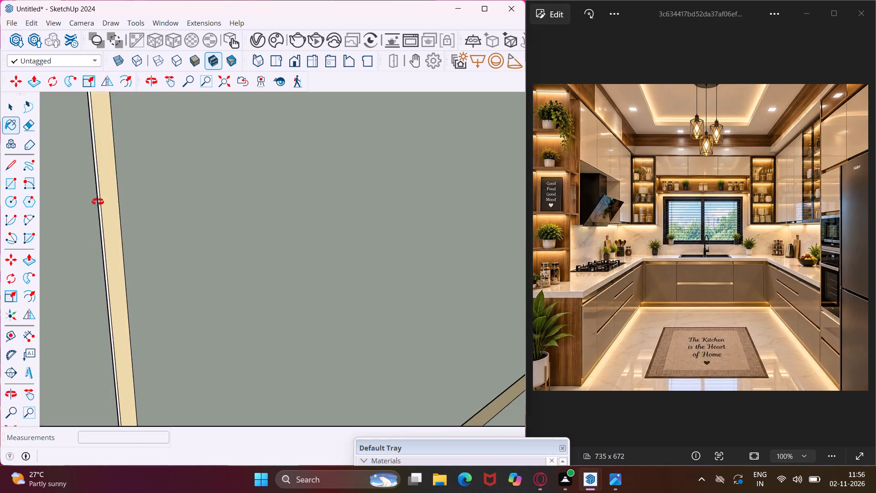
{"action": "middle_click_drag", "start_coordinate": [98, 202], "coordinate": [0, 232]}
{"action": "scroll", "coordinate": [134, 206], "scroll_direction": "up", "scroll_amount": 2}
{"action": "left_click", "coordinate": [121, 201]}
{"action": "middle_click_drag", "start_coordinate": [100, 202], "coordinate": [78, 206]}
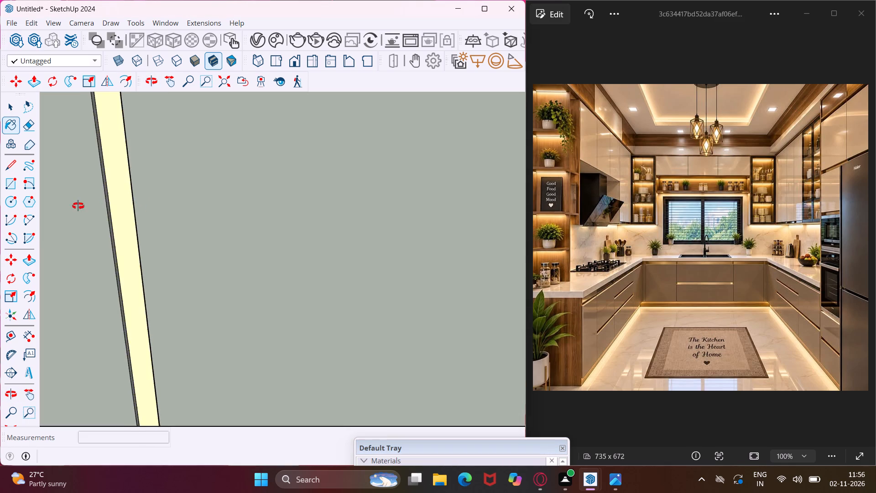
{"action": "middle_click_drag", "start_coordinate": [78, 206], "coordinate": [13, 225]}
{"action": "left_click", "coordinate": [129, 205]}
{"action": "scroll", "coordinate": [134, 157], "scroll_direction": "down", "scroll_amount": 6}
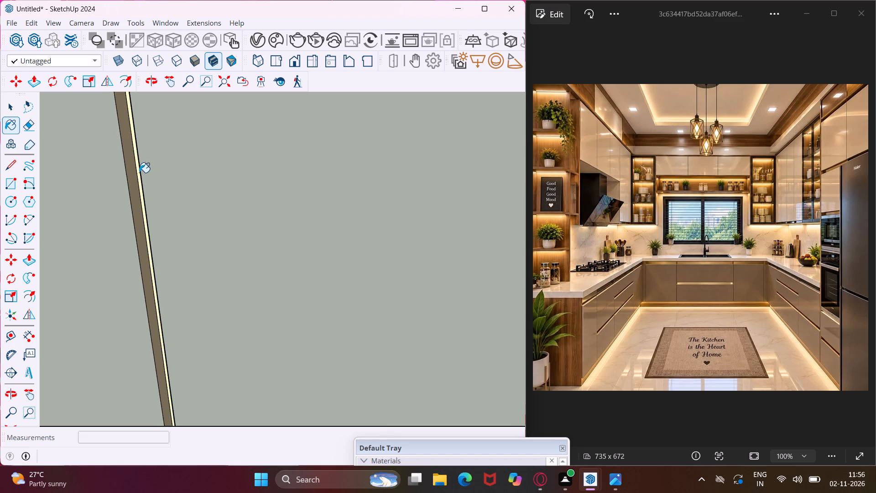
{"action": "scroll", "coordinate": [139, 173], "scroll_direction": "down", "scroll_amount": 15}
Paint that vertical groove's side face below the drawer groove and the long groove's lower face beside its top with Gold 10k.
{"action": "middle_click_drag", "start_coordinate": [157, 280], "coordinate": [175, 237]}
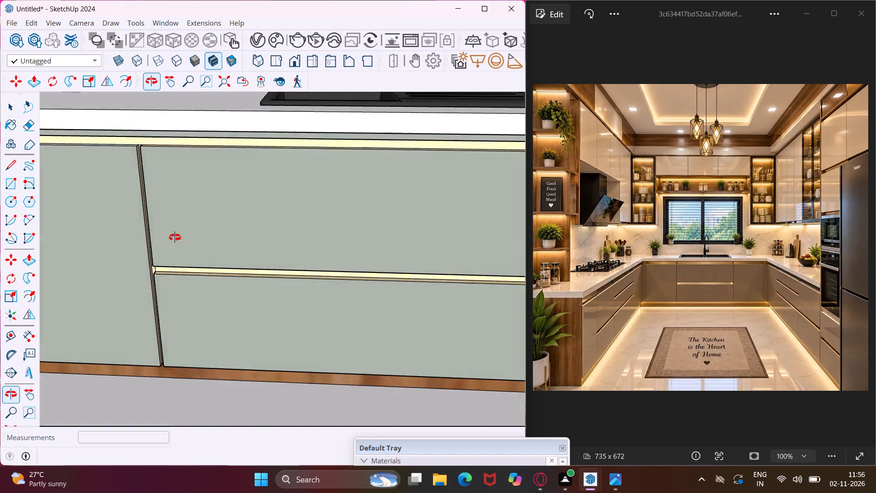
{"action": "middle_click_drag", "start_coordinate": [175, 237], "coordinate": [363, 242]}
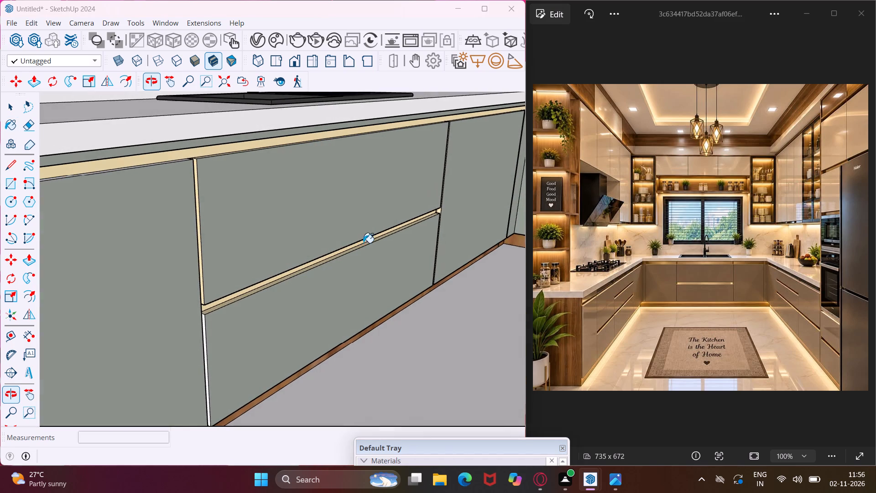
{"action": "scroll", "coordinate": [208, 325], "scroll_direction": "up", "scroll_amount": 5}
{"action": "left_click", "coordinate": [201, 315]}
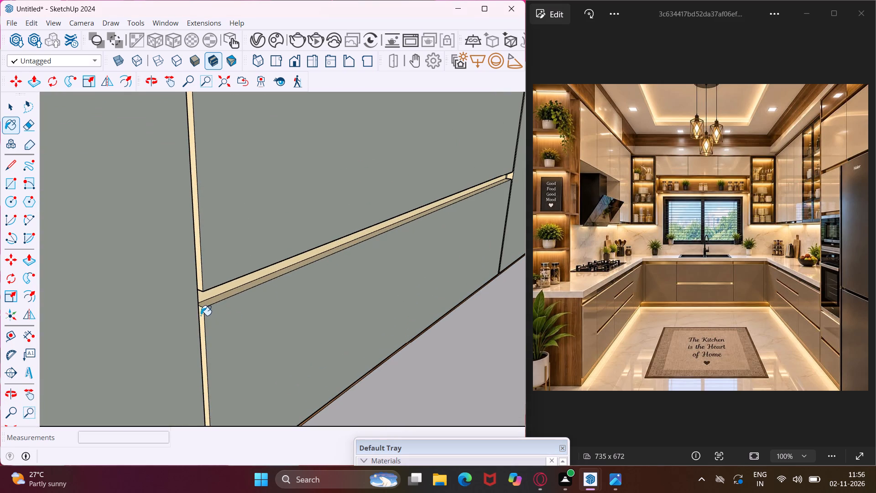
{"action": "scroll", "coordinate": [203, 293], "scroll_direction": "down", "scroll_amount": 7}
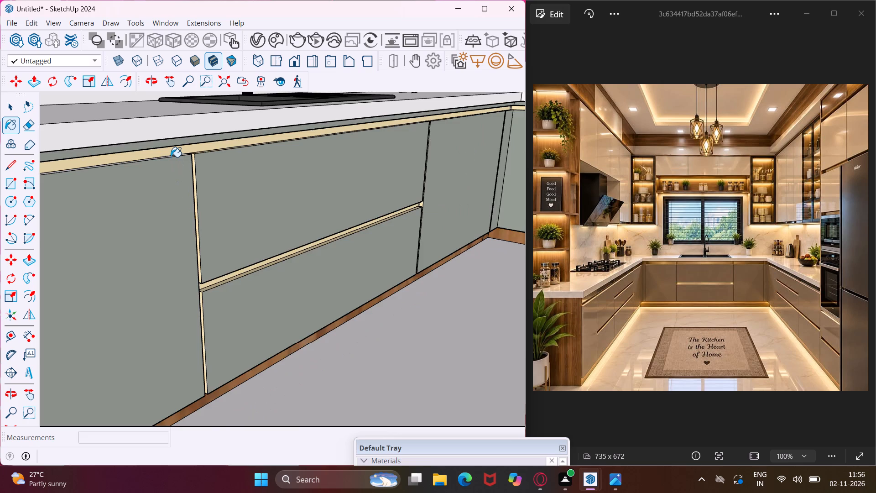
{"action": "scroll", "coordinate": [171, 157], "scroll_direction": "up", "scroll_amount": 12}
{"action": "middle_click_drag", "start_coordinate": [171, 157], "coordinate": [199, 190]}
{"action": "scroll", "coordinate": [199, 190], "scroll_direction": "up", "scroll_amount": 3}
{"action": "left_click", "coordinate": [209, 193]}
{"action": "scroll", "coordinate": [234, 176], "scroll_direction": "down", "scroll_amount": 3}
Paint the back and both side faces of the vertical groove at the far left end of the sink cabinets with Gold 10k.
{"action": "middle_click_drag", "start_coordinate": [268, 174], "coordinate": [117, 176]}
{"action": "scroll", "coordinate": [173, 163], "scroll_direction": "down", "scroll_amount": 8}
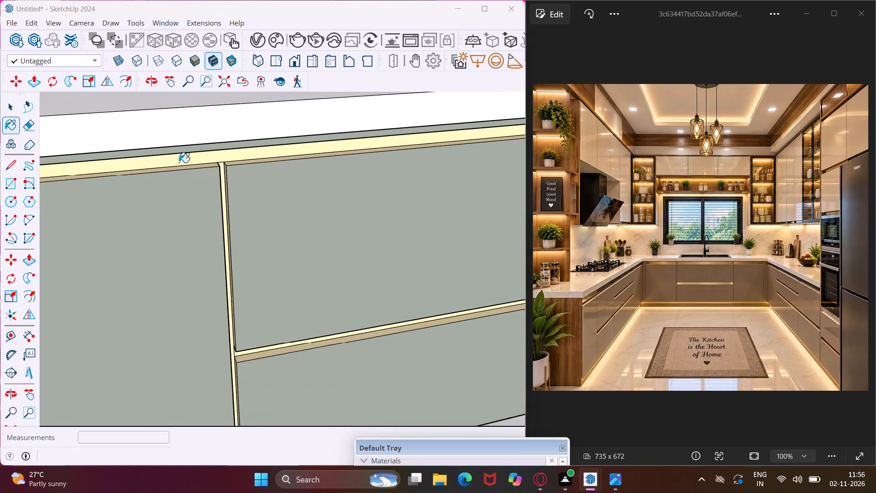
{"action": "scroll", "coordinate": [179, 163], "scroll_direction": "down", "scroll_amount": 7}
{"action": "scroll", "coordinate": [141, 184], "scroll_direction": "down", "scroll_amount": 7}
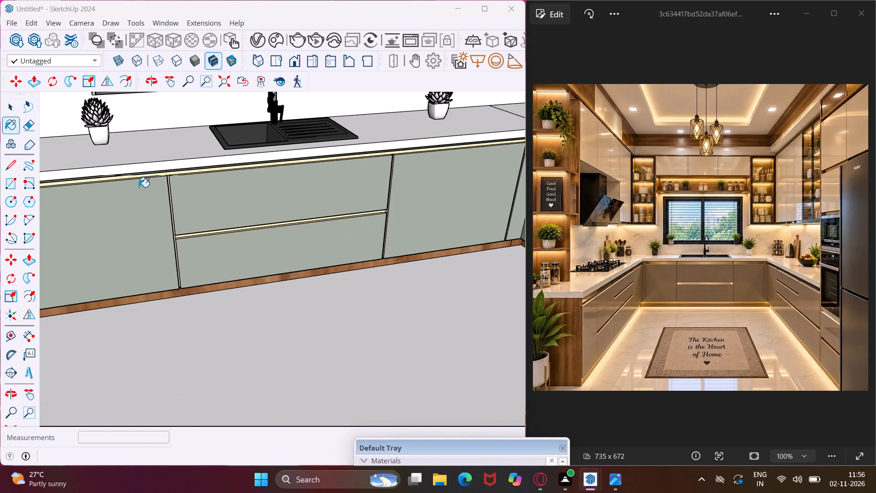
{"action": "scroll", "coordinate": [139, 187], "scroll_direction": "down", "scroll_amount": 1}
{"action": "middle_click_drag", "start_coordinate": [139, 187], "coordinate": [217, 178]}
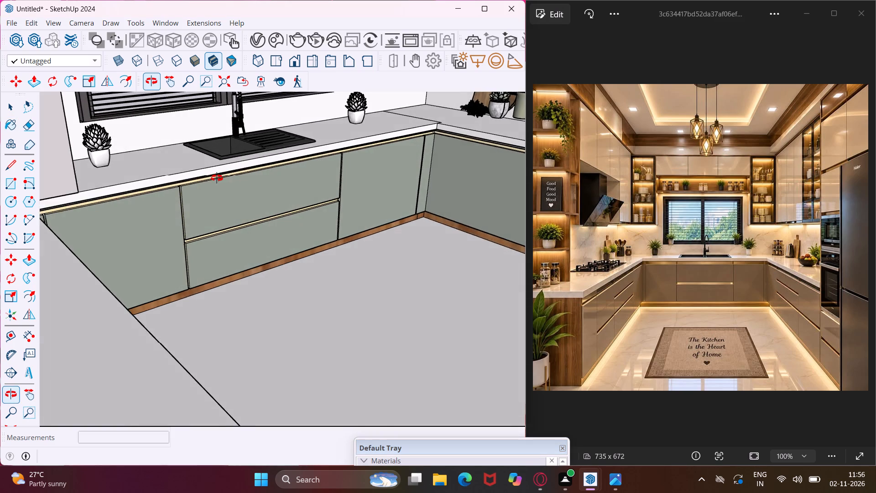
{"action": "middle_click_drag", "start_coordinate": [217, 178], "coordinate": [182, 192]}
{"action": "scroll", "coordinate": [57, 264], "scroll_direction": "up", "scroll_amount": 3}
{"action": "middle_click_drag", "start_coordinate": [41, 268], "coordinate": [43, 272]}
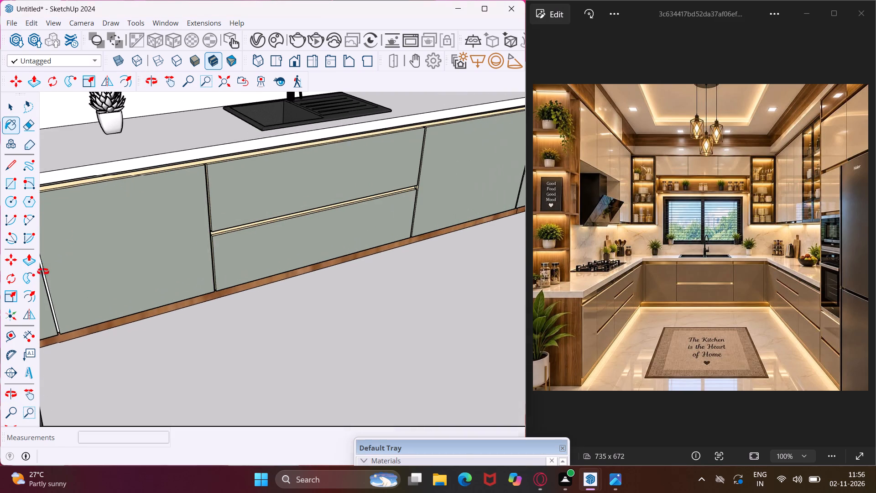
{"action": "middle_click_drag", "start_coordinate": [43, 272], "coordinate": [42, 281]}
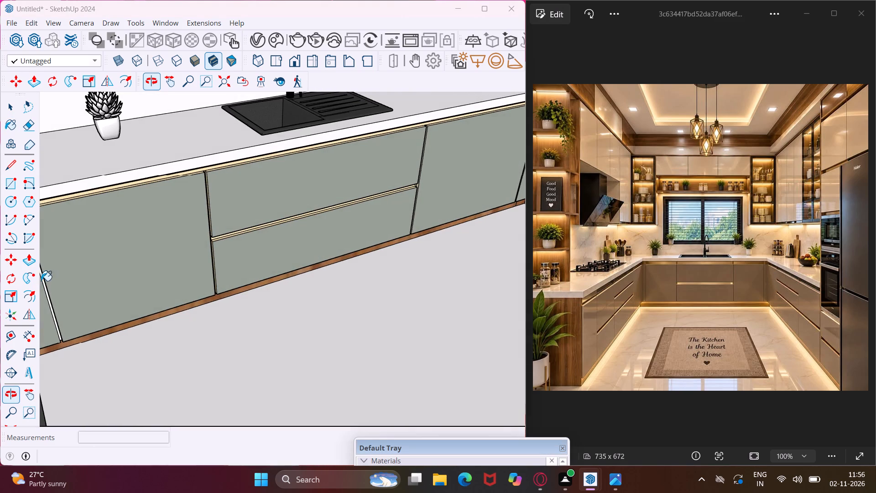
{"action": "scroll", "coordinate": [37, 275], "scroll_direction": "up", "scroll_amount": 4}
{"action": "scroll", "coordinate": [42, 278], "scroll_direction": "up", "scroll_amount": 19}
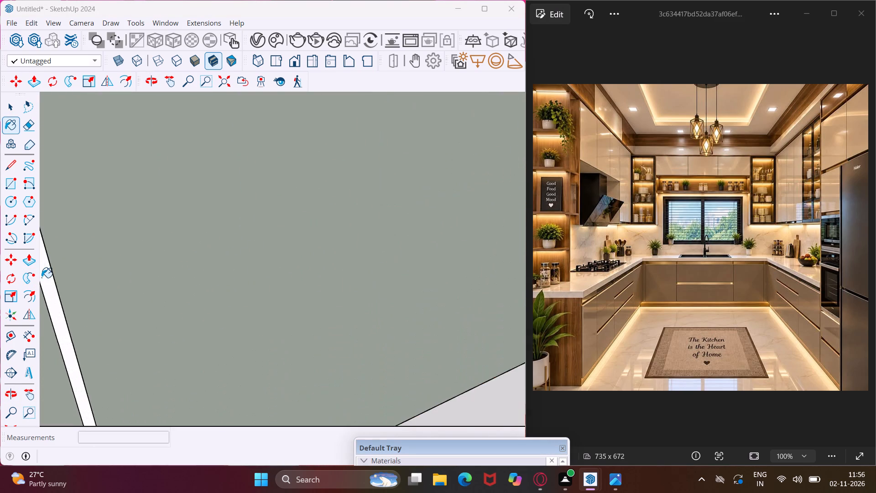
{"action": "scroll", "coordinate": [42, 278], "scroll_direction": "up", "scroll_amount": 10}
{"action": "left_click", "coordinate": [50, 285]}
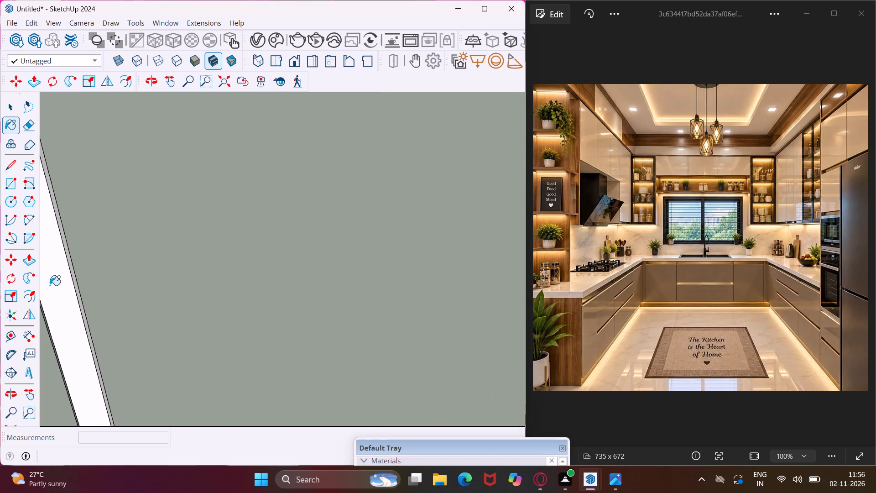
{"action": "middle_click_drag", "start_coordinate": [52, 287], "coordinate": [86, 283]}
{"action": "left_click", "coordinate": [81, 283]}
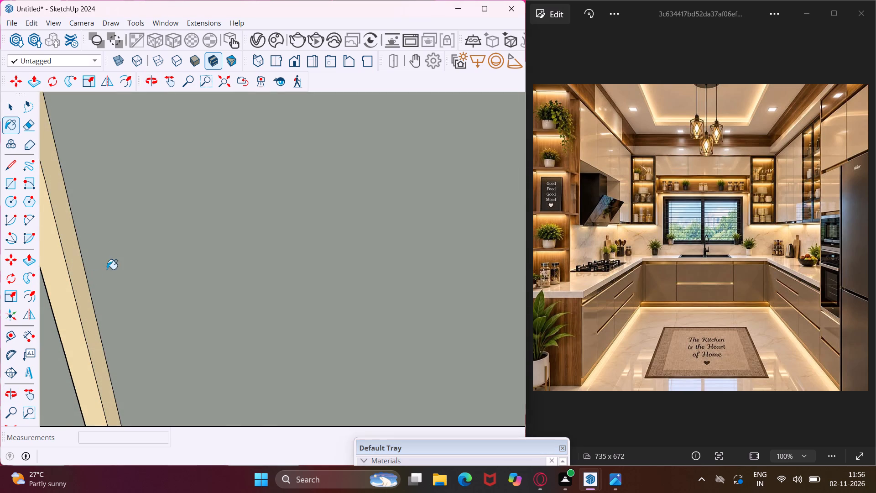
{"action": "middle_click_drag", "start_coordinate": [123, 259], "coordinate": [0, 302]}
{"action": "scroll", "coordinate": [89, 280], "scroll_direction": "up", "scroll_amount": 3}
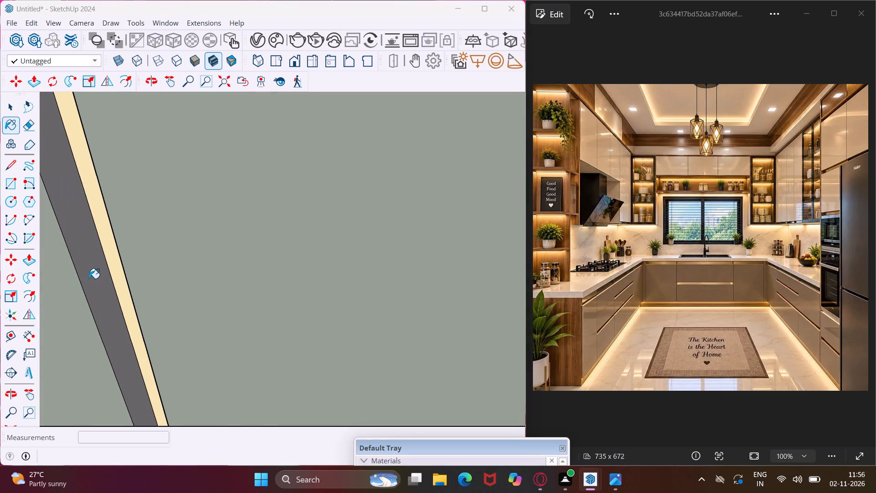
{"action": "left_click", "coordinate": [89, 278]}
Paint the unpainted corner face of the under-countertop groove, where the sink run meets the right-hand cabinets, with Gold 10k.
{"action": "scroll", "coordinate": [99, 261], "scroll_direction": "down", "scroll_amount": 18}
{"action": "scroll", "coordinate": [87, 251], "scroll_direction": "down", "scroll_amount": 5}
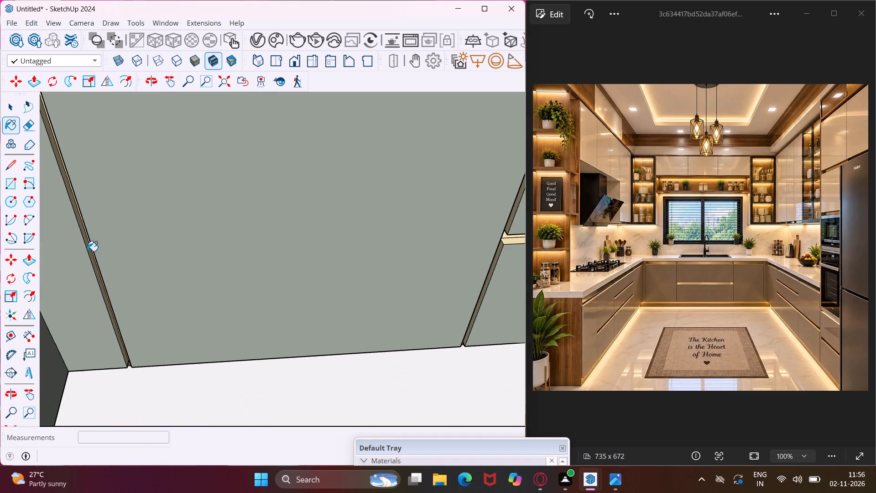
{"action": "scroll", "coordinate": [85, 250], "scroll_direction": "down", "scroll_amount": 17}
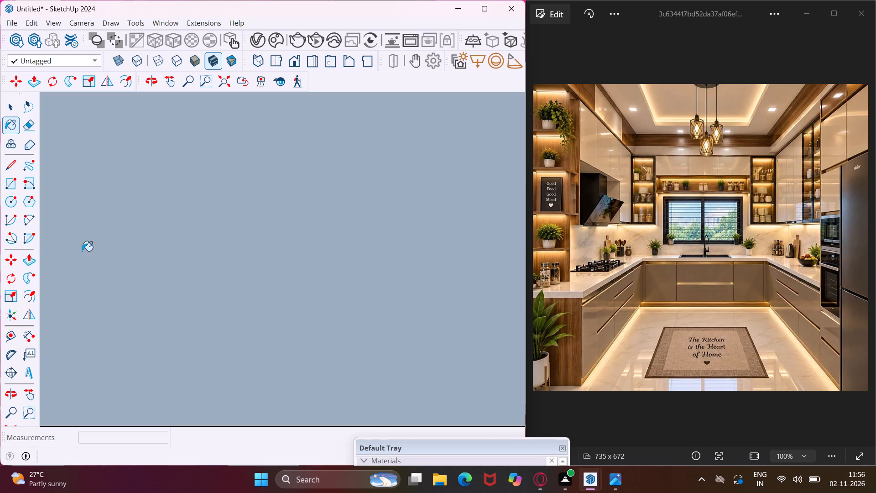
{"action": "middle_click_drag", "start_coordinate": [115, 265], "coordinate": [156, 91]}
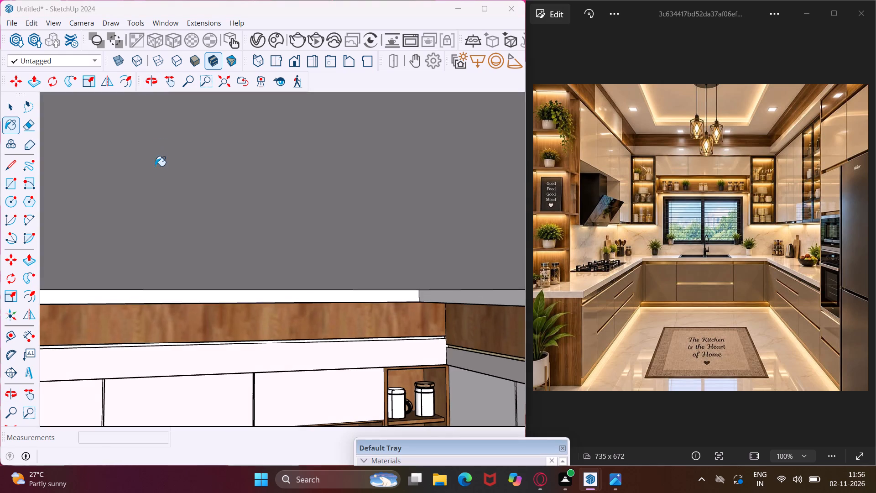
{"action": "scroll", "coordinate": [155, 166], "scroll_direction": "down", "scroll_amount": 12}
{"action": "scroll", "coordinate": [189, 218], "scroll_direction": "up", "scroll_amount": 1}
{"action": "scroll", "coordinate": [190, 229], "scroll_direction": "down", "scroll_amount": 16}
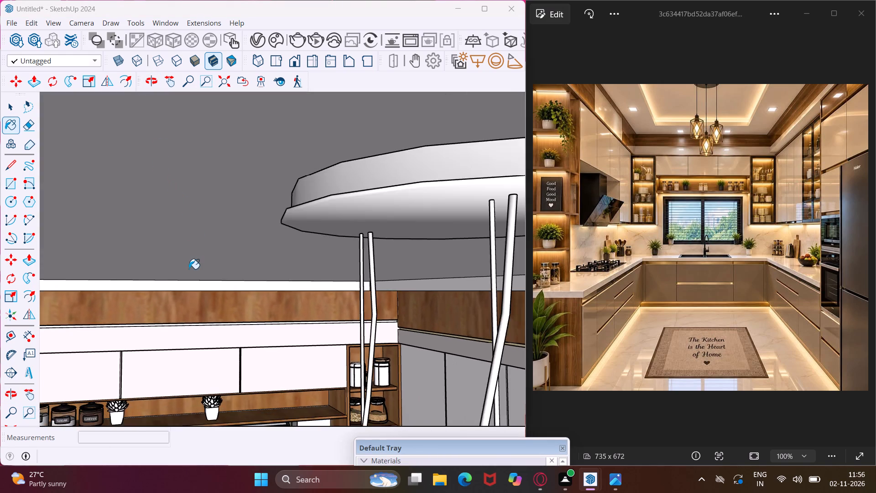
{"action": "scroll", "coordinate": [189, 269], "scroll_direction": "down", "scroll_amount": 18}
{"action": "scroll", "coordinate": [190, 260], "scroll_direction": "down", "scroll_amount": 6}
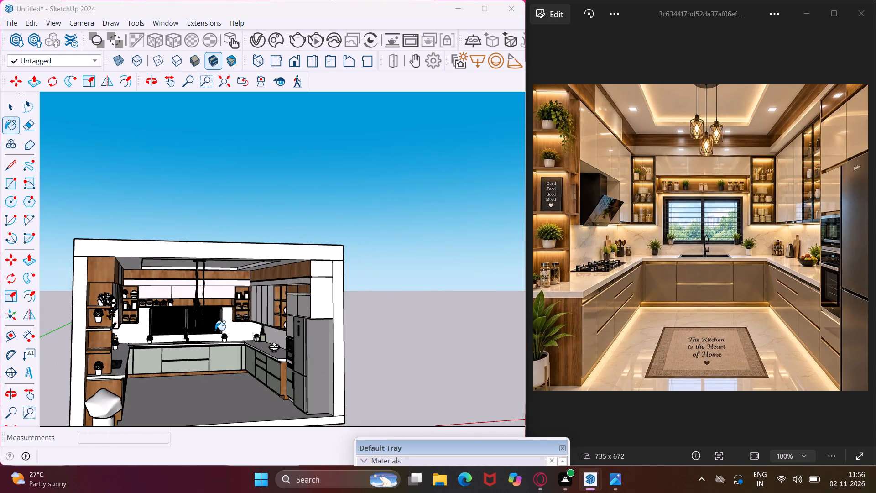
{"action": "scroll", "coordinate": [221, 351], "scroll_direction": "up", "scroll_amount": 6}
{"action": "scroll", "coordinate": [236, 386], "scroll_direction": "up", "scroll_amount": 5}
{"action": "scroll", "coordinate": [268, 353], "scroll_direction": "up", "scroll_amount": 10}
{"action": "scroll", "coordinate": [280, 315], "scroll_direction": "up", "scroll_amount": 4}
{"action": "scroll", "coordinate": [271, 258], "scroll_direction": "up", "scroll_amount": 4}
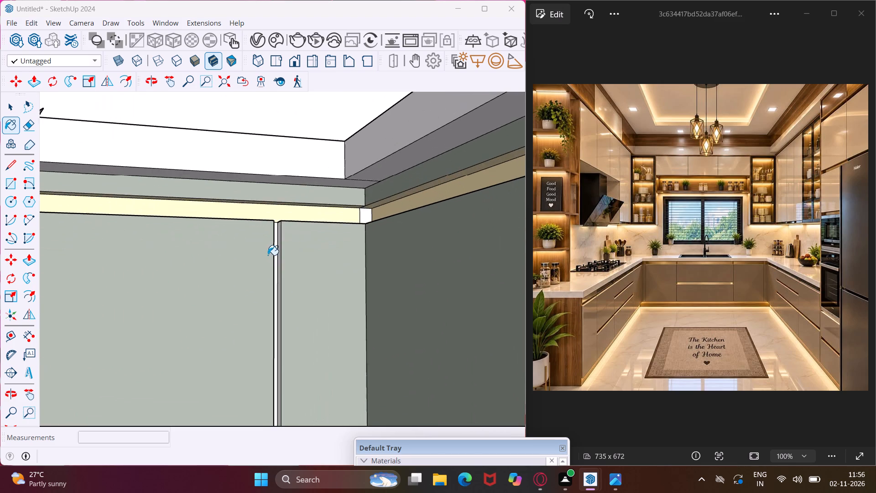
{"action": "scroll", "coordinate": [268, 255], "scroll_direction": "up", "scroll_amount": 4}
{"action": "left_click", "coordinate": [400, 202]}
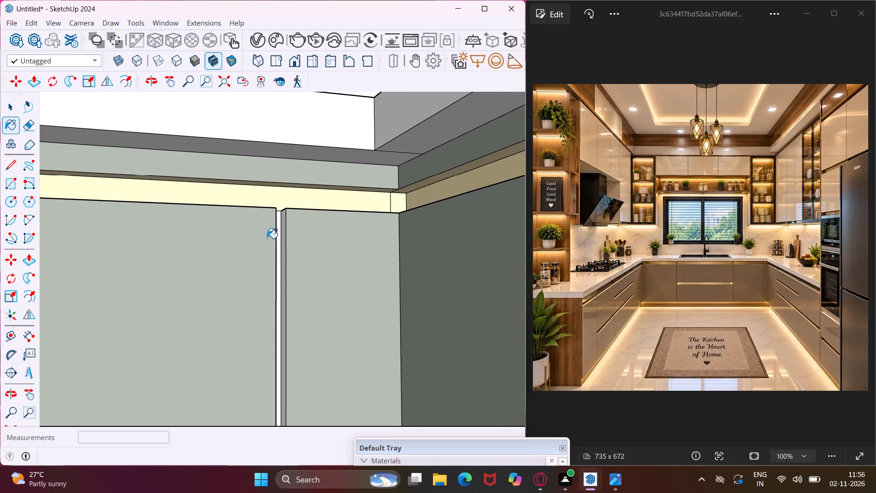
Paint the back and both side faces of the vertical groove beside the right-hand corner of the sink run with Gold 10k.
{"action": "scroll", "coordinate": [267, 238], "scroll_direction": "up", "scroll_amount": 7}
{"action": "left_click", "coordinate": [290, 229]}
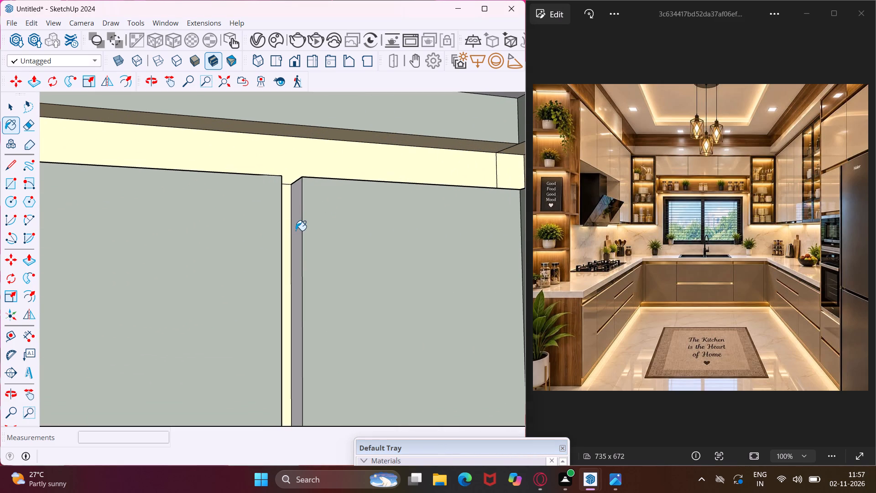
{"action": "left_click", "coordinate": [296, 231]}
{"action": "middle_click_drag", "start_coordinate": [288, 236], "coordinate": [141, 300]}
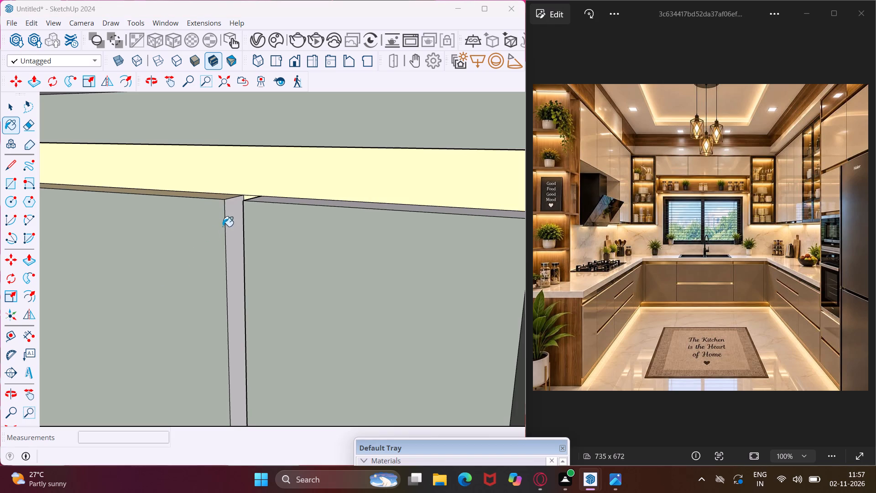
{"action": "scroll", "coordinate": [227, 218], "scroll_direction": "up", "scroll_amount": 3}
{"action": "left_click", "coordinate": [231, 211]}
Paint the long groove's lower faces between that vertical groove and the corner, including the corner piece, with Gold 10k.
{"action": "left_click", "coordinate": [270, 191]}
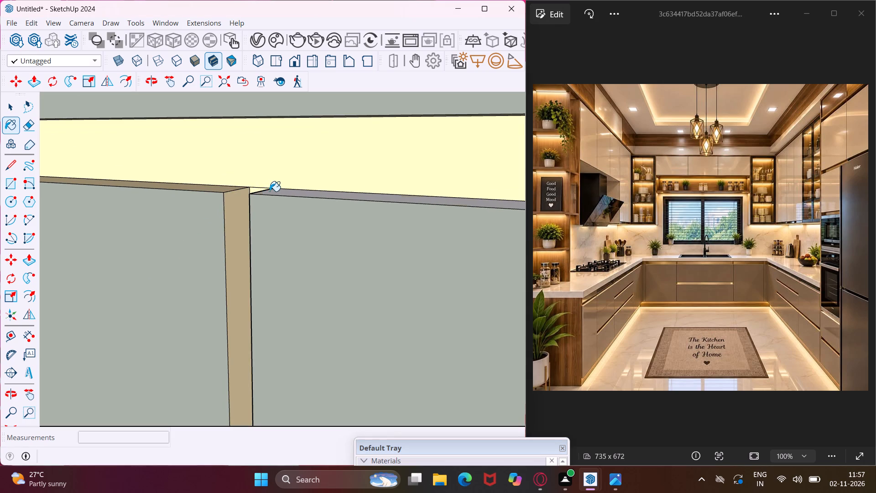
{"action": "middle_click_drag", "start_coordinate": [270, 191], "coordinate": [470, 179]}
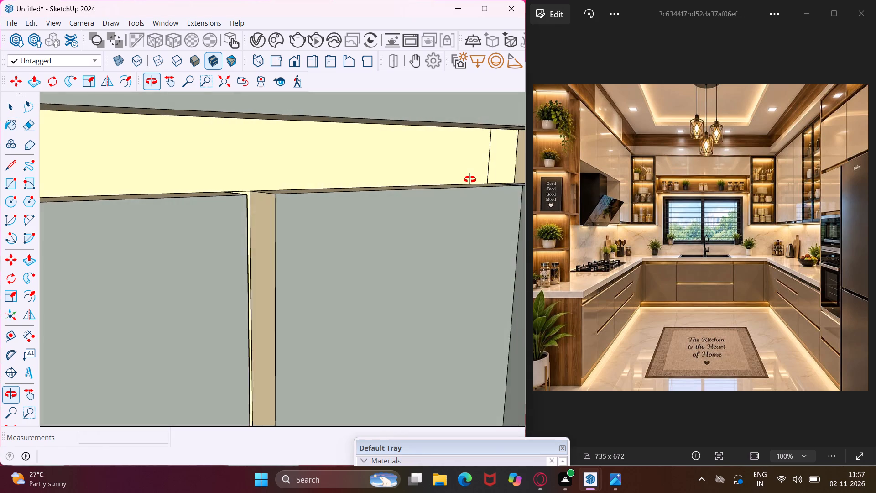
{"action": "middle_click_drag", "start_coordinate": [470, 179], "coordinate": [481, 182]}
{"action": "scroll", "coordinate": [511, 176], "scroll_direction": "up", "scroll_amount": 6}
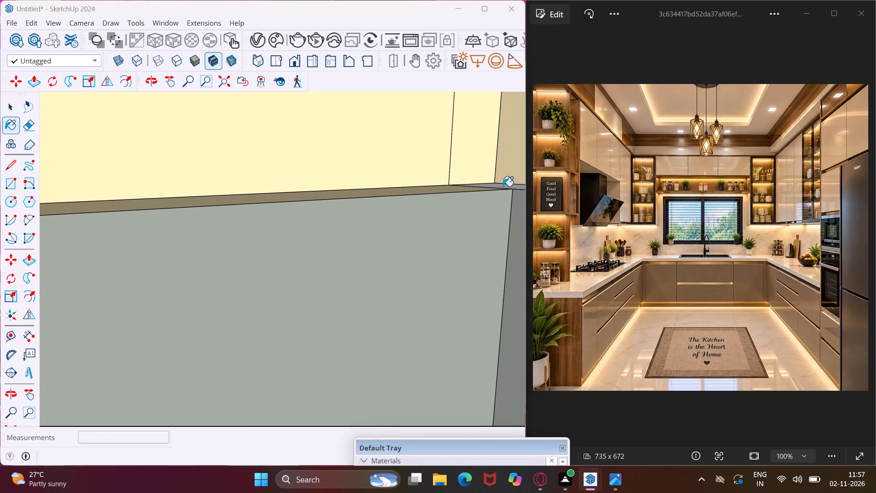
{"action": "left_click", "coordinate": [503, 186]}
Paint the right-hand base cabinets' corner-side vertical groove and the backs and end faces of both adjoining horizontal drawer grooves with Gold 10k.
{"action": "scroll", "coordinate": [214, 243], "scroll_direction": "down", "scroll_amount": 6}
{"action": "scroll", "coordinate": [167, 257], "scroll_direction": "down", "scroll_amount": 5}
{"action": "scroll", "coordinate": [128, 261], "scroll_direction": "down", "scroll_amount": 5}
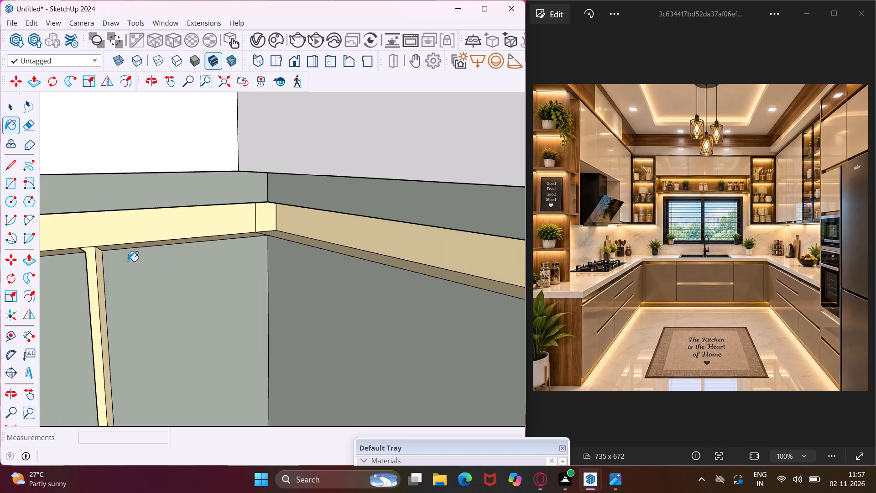
{"action": "middle_click_drag", "start_coordinate": [175, 280], "coordinate": [179, 200]}
{"action": "scroll", "coordinate": [145, 216], "scroll_direction": "down", "scroll_amount": 5}
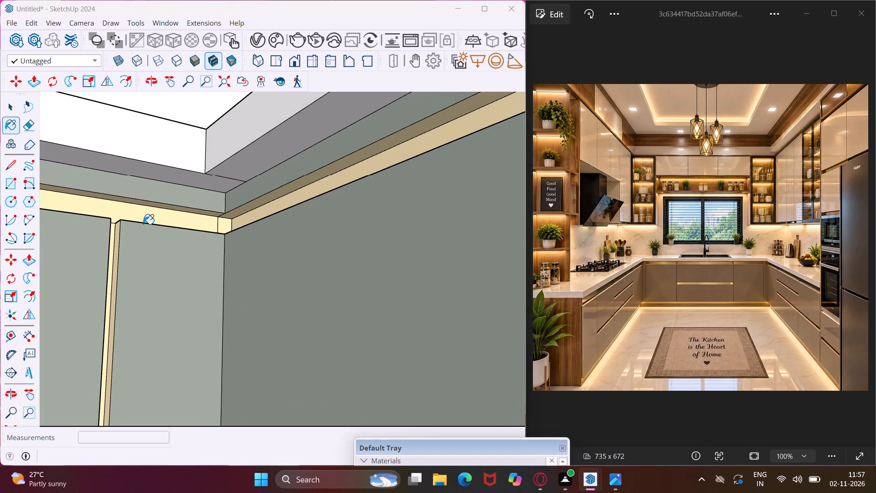
{"action": "scroll", "coordinate": [143, 224], "scroll_direction": "down", "scroll_amount": 14}
{"action": "middle_click_drag", "start_coordinate": [177, 242], "coordinate": [177, 255]}
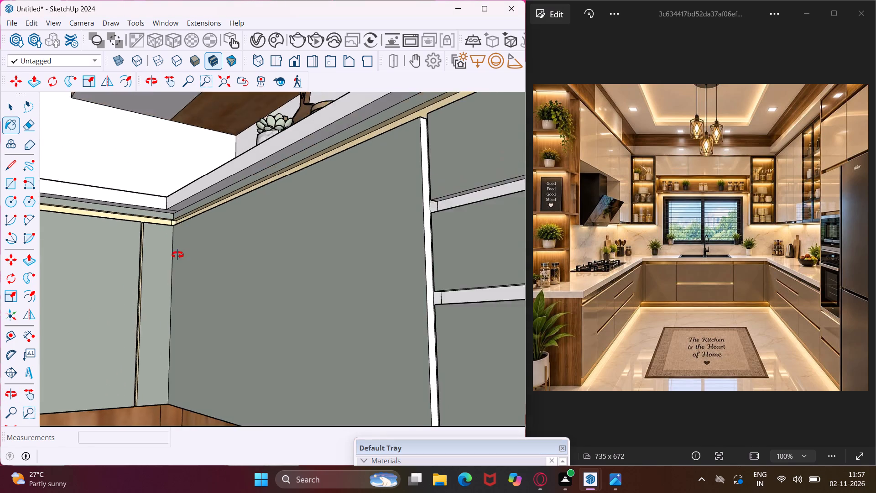
{"action": "middle_click_drag", "start_coordinate": [177, 255], "coordinate": [177, 265]}
{"action": "scroll", "coordinate": [438, 257], "scroll_direction": "up", "scroll_amount": 7}
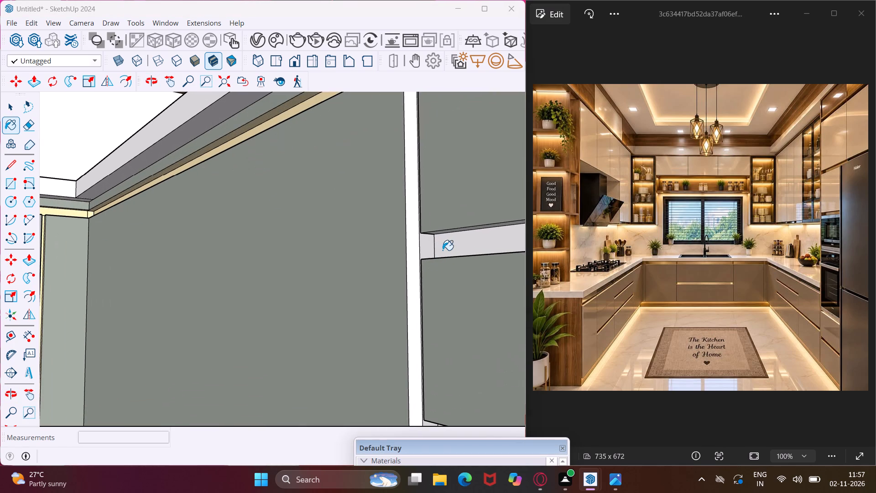
{"action": "left_click", "coordinate": [443, 250]}
{"action": "left_click", "coordinate": [429, 252]}
{"action": "left_click", "coordinate": [416, 248]}
{"action": "scroll", "coordinate": [393, 243], "scroll_direction": "down", "scroll_amount": 2}
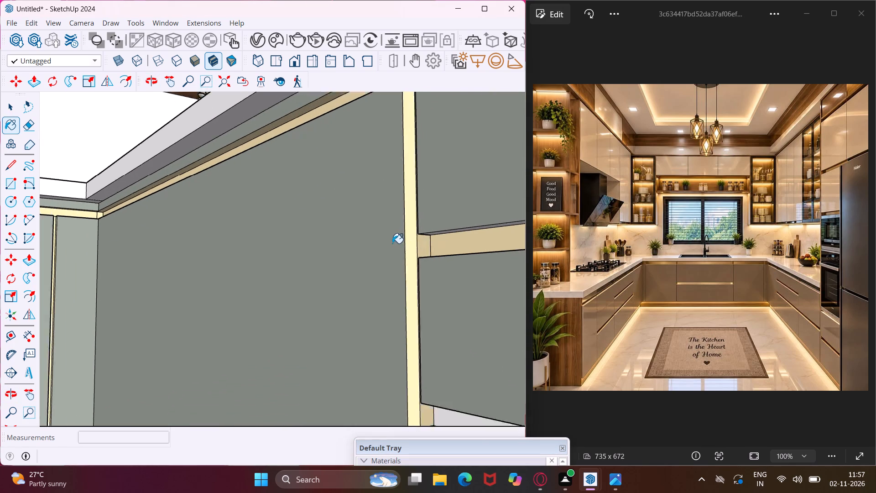
{"action": "scroll", "coordinate": [392, 243], "scroll_direction": "down", "scroll_amount": 3}
{"action": "scroll", "coordinate": [445, 362], "scroll_direction": "up", "scroll_amount": 3}
{"action": "left_click", "coordinate": [444, 364]}
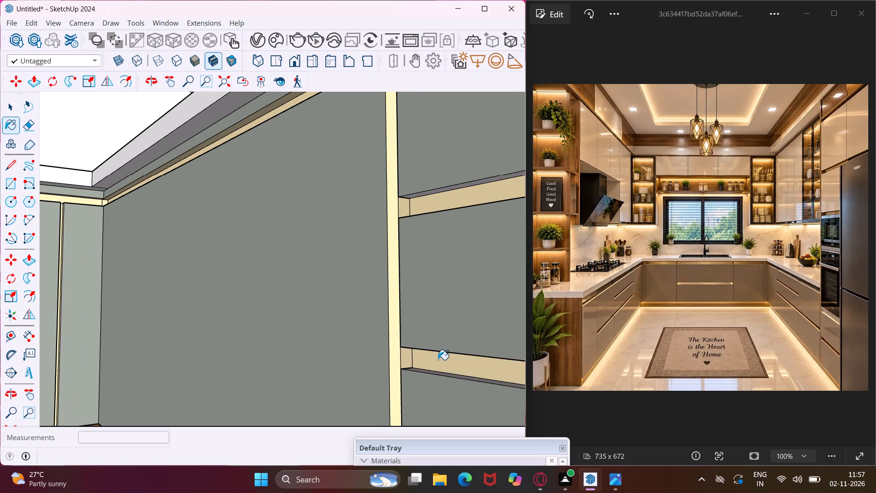
Paint the upper inner faces of both horizontal grooves of the three-drawer unit with Gold 10k.
{"action": "middle_click_drag", "start_coordinate": [434, 354], "coordinate": [418, 289]}
{"action": "left_click", "coordinate": [448, 336]}
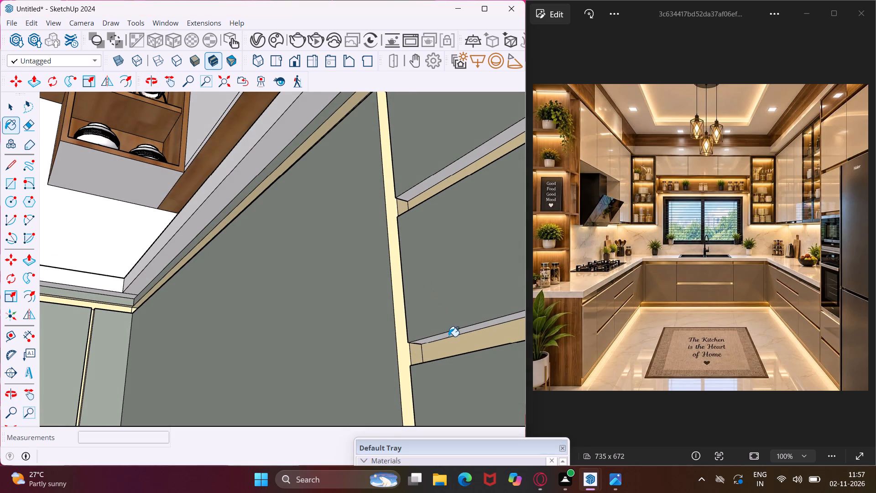
{"action": "left_click", "coordinate": [441, 178]}
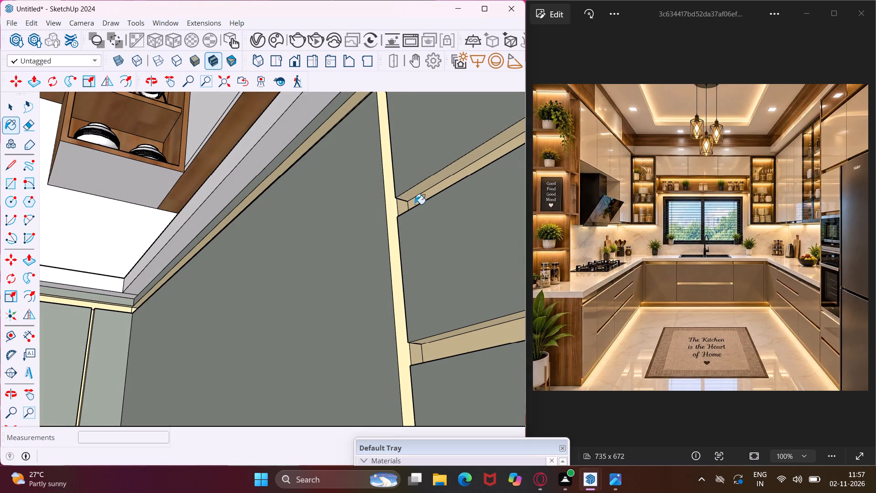
Paint the lower face of the long under-countertop groove along the right-hand base cabinets with Gold 10k.
{"action": "scroll", "coordinate": [375, 257], "scroll_direction": "down", "scroll_amount": 9}
{"action": "middle_click_drag", "start_coordinate": [401, 290], "coordinate": [410, 336]}
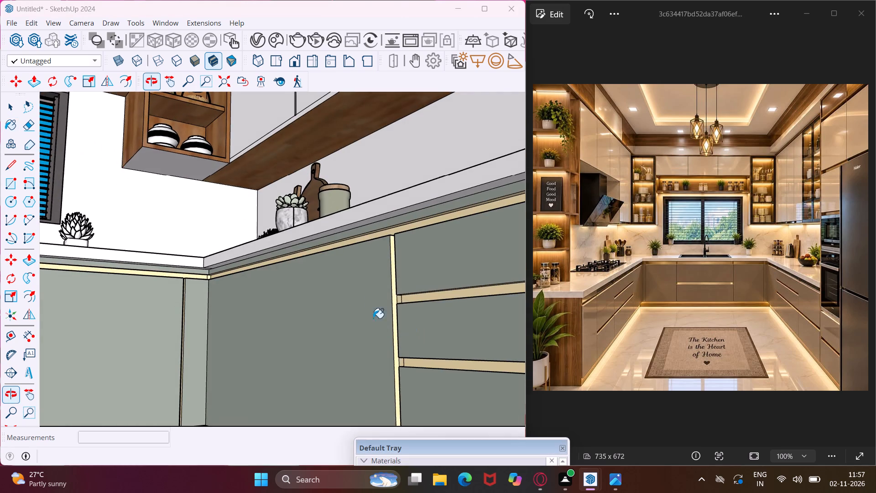
{"action": "scroll", "coordinate": [327, 301], "scroll_direction": "down", "scroll_amount": 5}
{"action": "middle_click_drag", "start_coordinate": [434, 330], "coordinate": [427, 380]}
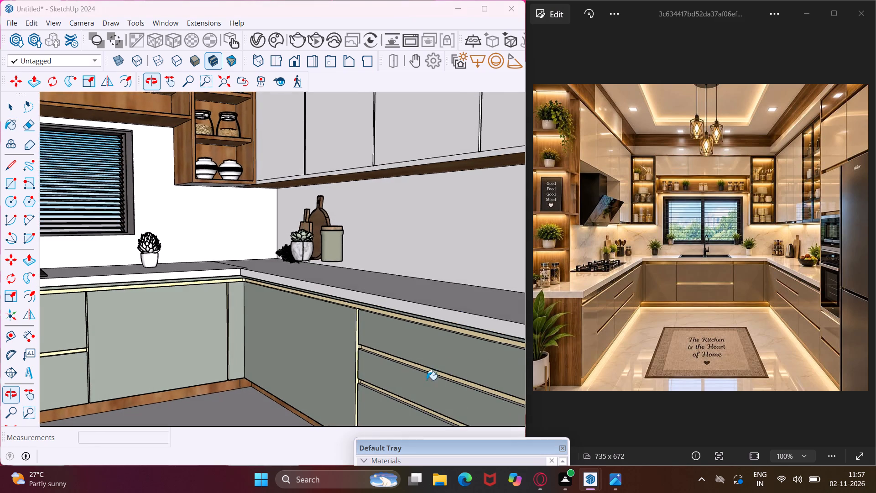
{"action": "scroll", "coordinate": [440, 334], "scroll_direction": "up", "scroll_amount": 19}
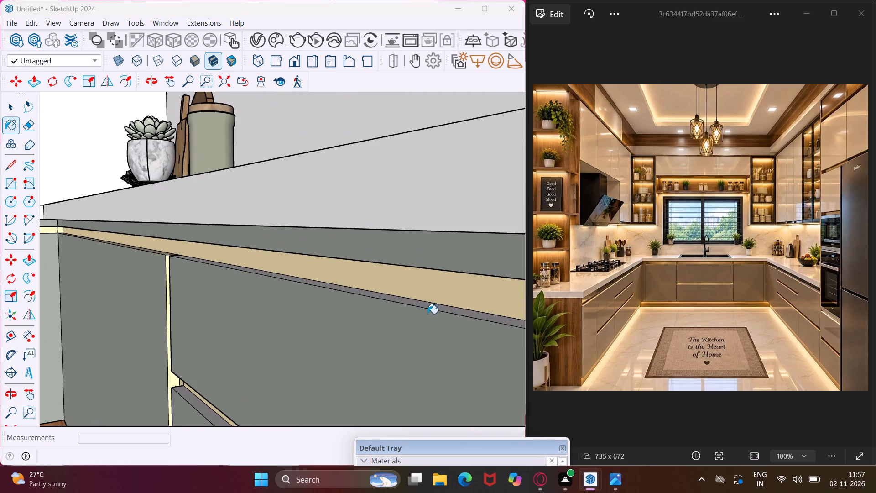
{"action": "left_click", "coordinate": [425, 306]}
Paint the back and side faces of the vertical groove between the two drawer units, and the upper drawer groove's lower face, with Gold 10k.
{"action": "scroll", "coordinate": [328, 296], "scroll_direction": "down", "scroll_amount": 7}
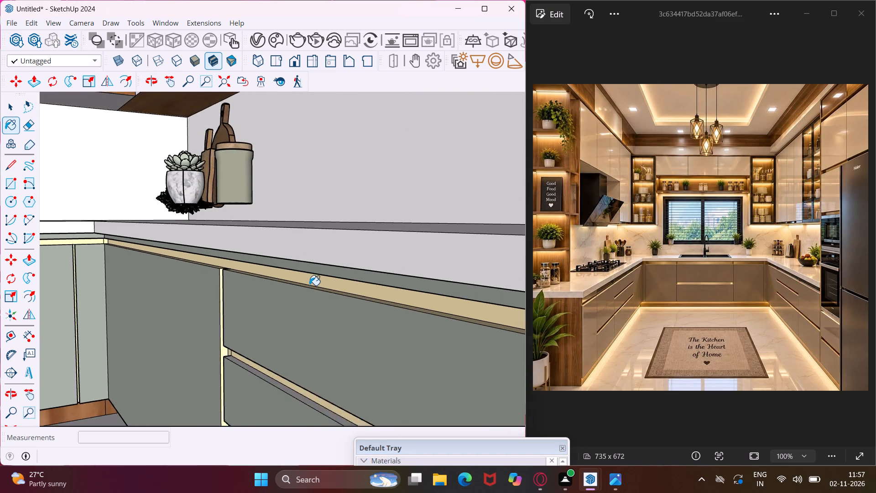
{"action": "scroll", "coordinate": [308, 284], "scroll_direction": "down", "scroll_amount": 14}
{"action": "scroll", "coordinate": [409, 336], "scroll_direction": "up", "scroll_amount": 8}
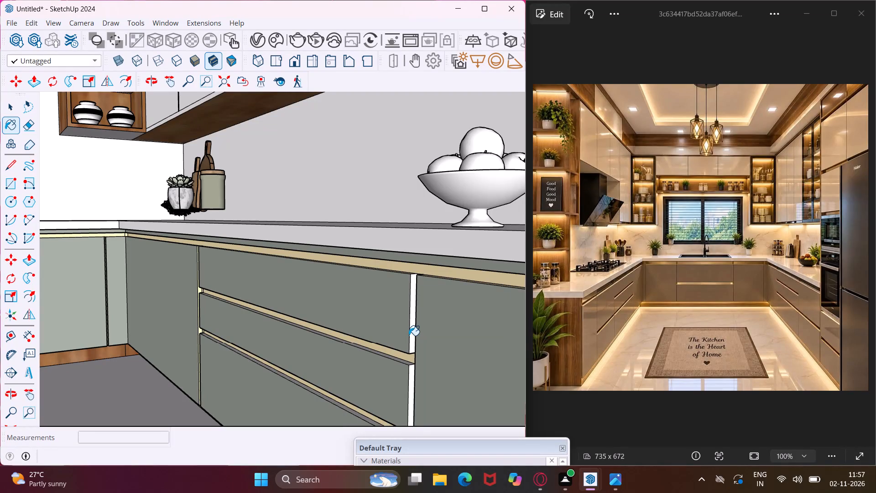
{"action": "scroll", "coordinate": [409, 336], "scroll_direction": "up", "scroll_amount": 10}
{"action": "left_click", "coordinate": [417, 339]}
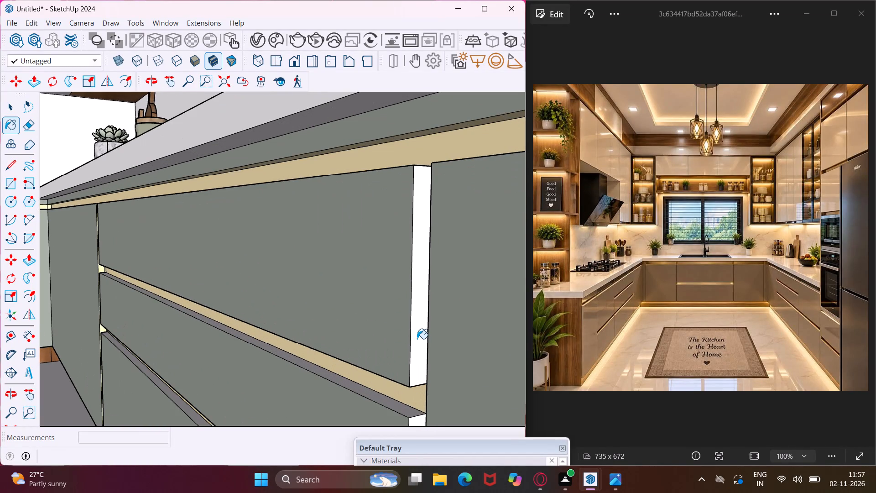
{"action": "middle_click_drag", "start_coordinate": [417, 339], "coordinate": [603, 368]}
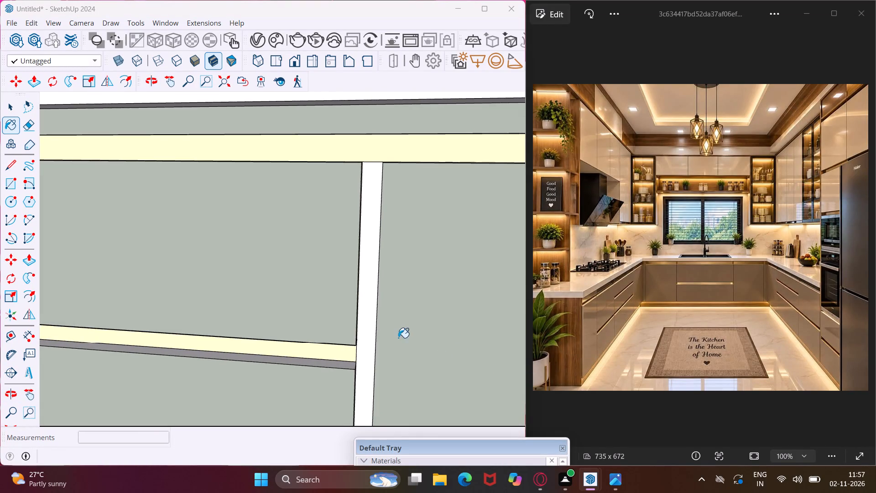
{"action": "scroll", "coordinate": [388, 331], "scroll_direction": "up", "scroll_amount": 3}
{"action": "left_click", "coordinate": [369, 315]}
{"action": "left_click", "coordinate": [334, 378]}
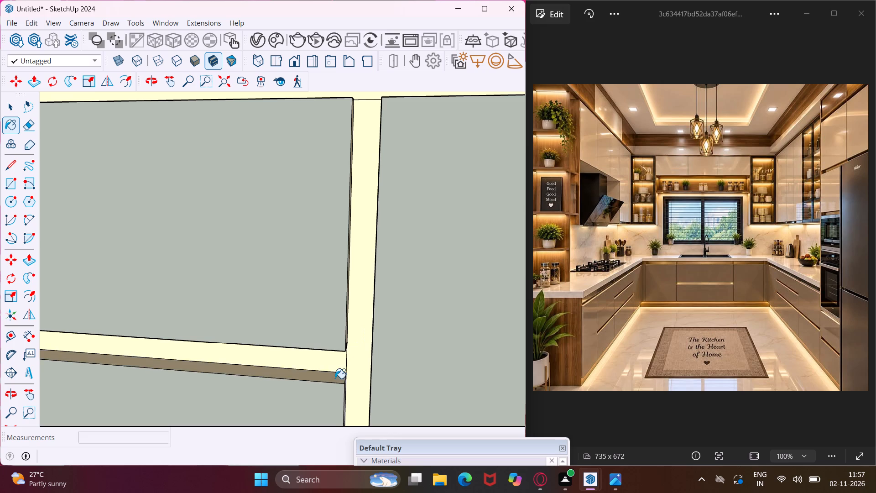
{"action": "middle_click_drag", "start_coordinate": [342, 374], "coordinate": [442, 377]}
{"action": "left_click", "coordinate": [355, 354]}
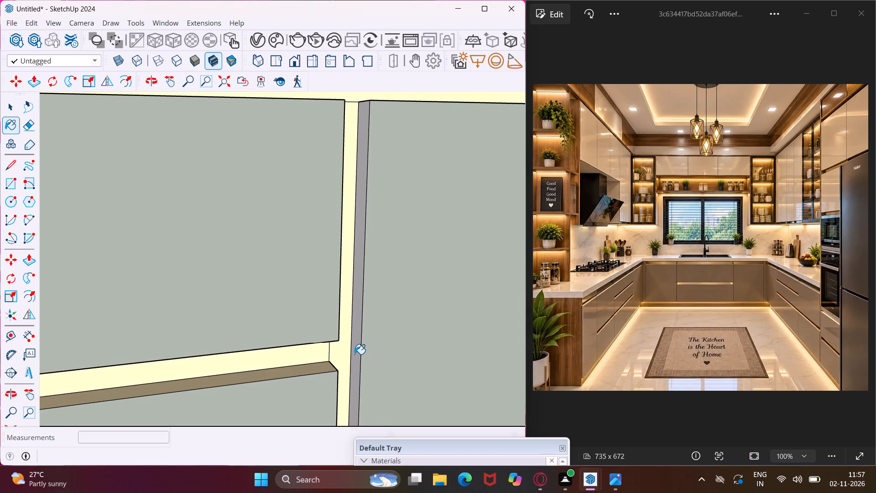
Paint that vertical groove's side faces beside the middle and bottom drawers of the three-drawer unit with Gold 10k.
{"action": "middle_click_drag", "start_coordinate": [385, 326], "coordinate": [128, 381]}
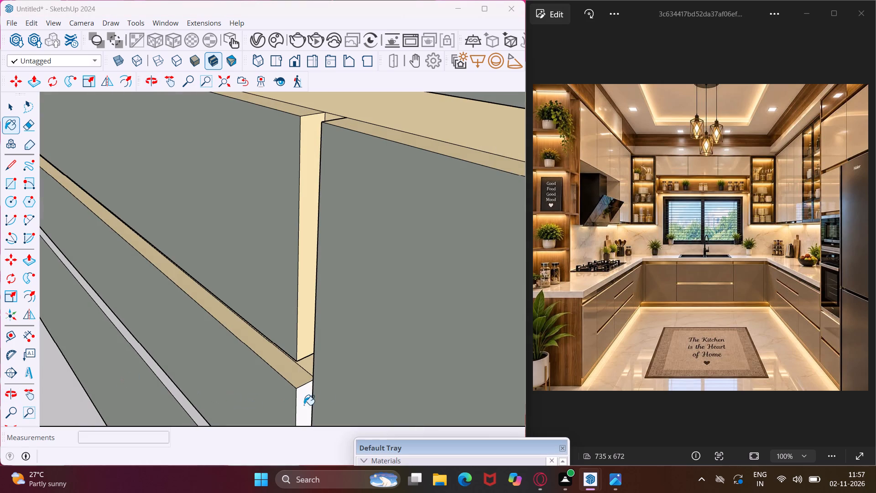
{"action": "left_click", "coordinate": [307, 395]}
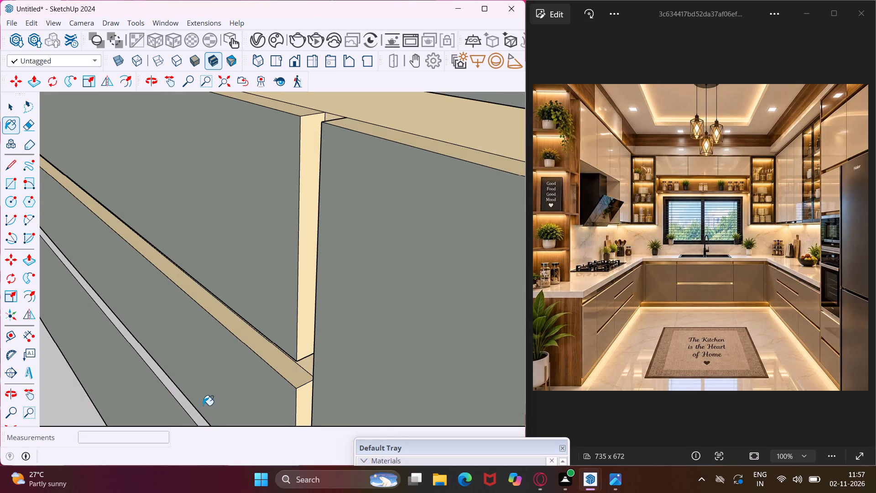
{"action": "middle_click_drag", "start_coordinate": [202, 405], "coordinate": [194, 298]}
{"action": "scroll", "coordinate": [194, 298], "scroll_direction": "up", "scroll_amount": 1}
{"action": "scroll", "coordinate": [226, 280], "scroll_direction": "down", "scroll_amount": 10}
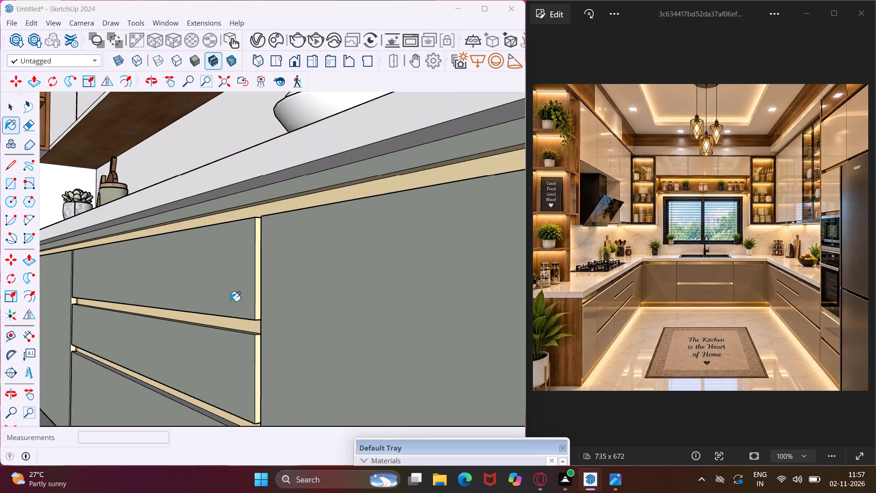
{"action": "middle_click_drag", "start_coordinate": [235, 385], "coordinate": [250, 318]}
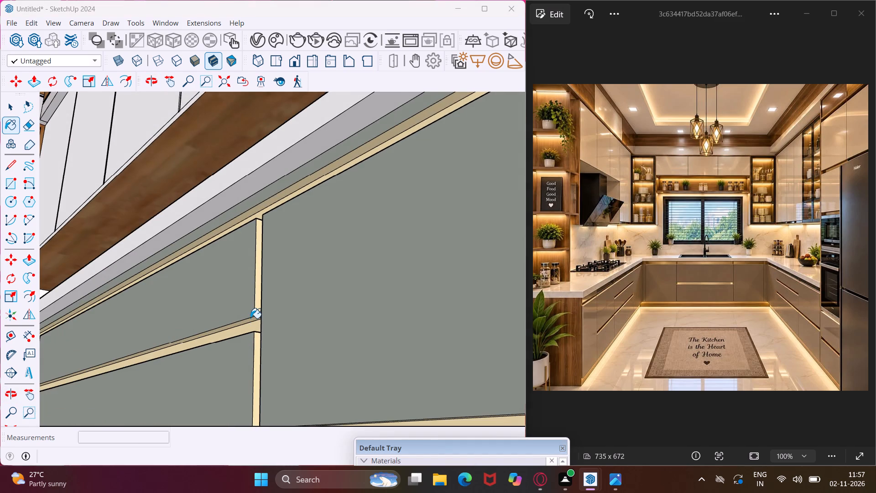
{"action": "scroll", "coordinate": [250, 318], "scroll_direction": "down", "scroll_amount": 5}
{"action": "scroll", "coordinate": [247, 410], "scroll_direction": "up", "scroll_amount": 6}
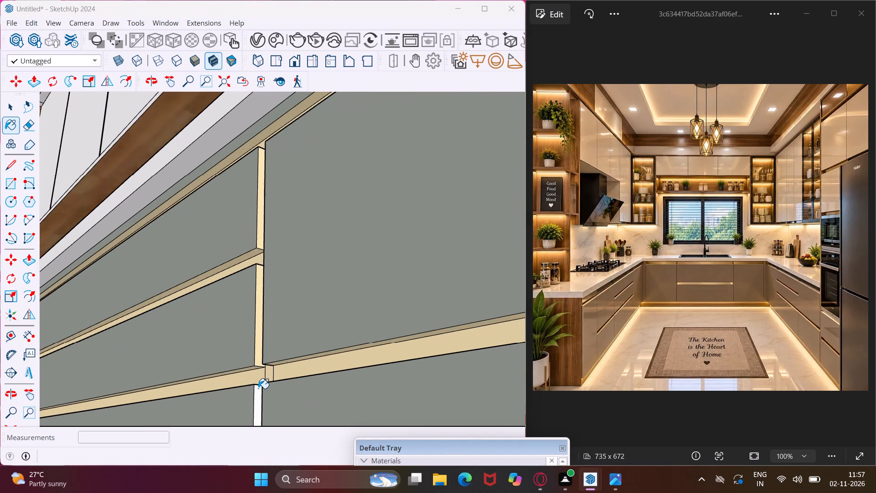
{"action": "scroll", "coordinate": [258, 388], "scroll_direction": "up", "scroll_amount": 3}
{"action": "left_click", "coordinate": [259, 388]}
Paint the lower face of the three-drawer unit's lower horizontal groove with Gold 10k.
{"action": "middle_click_drag", "start_coordinate": [256, 370], "coordinate": [265, 405]}
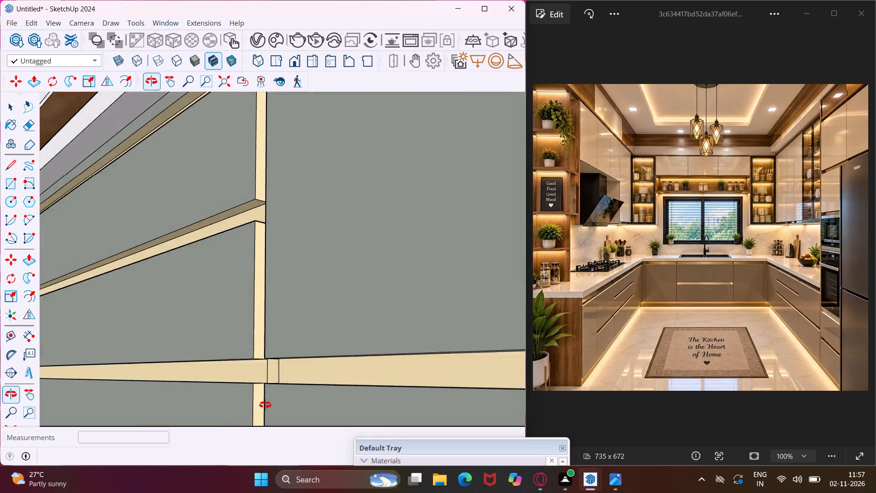
{"action": "middle_click_drag", "start_coordinate": [265, 405], "coordinate": [282, 467]}
{"action": "scroll", "coordinate": [259, 369], "scroll_direction": "up", "scroll_amount": 3}
{"action": "left_click", "coordinate": [255, 374]}
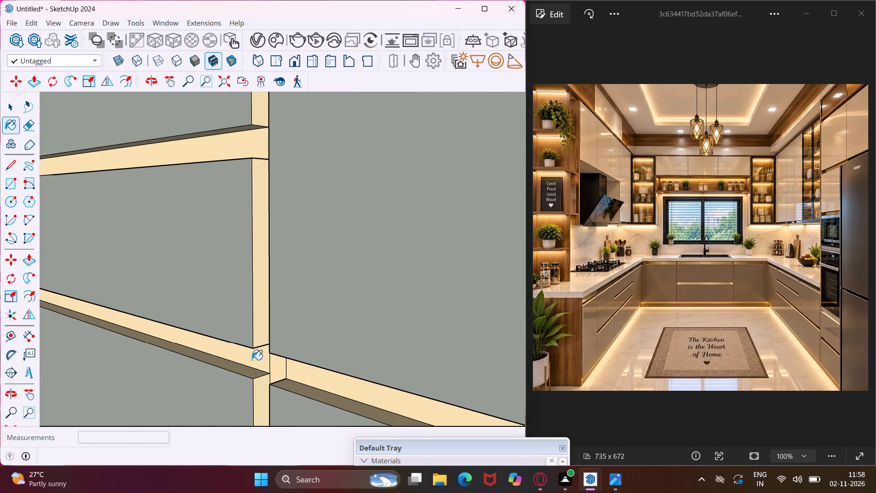
Paint the corner-side vertical groove's side faces beside all three drawers with Gold 10k.
{"action": "middle_click_drag", "start_coordinate": [252, 360], "coordinate": [264, 305]}
{"action": "scroll", "coordinate": [264, 305], "scroll_direction": "down", "scroll_amount": 15}
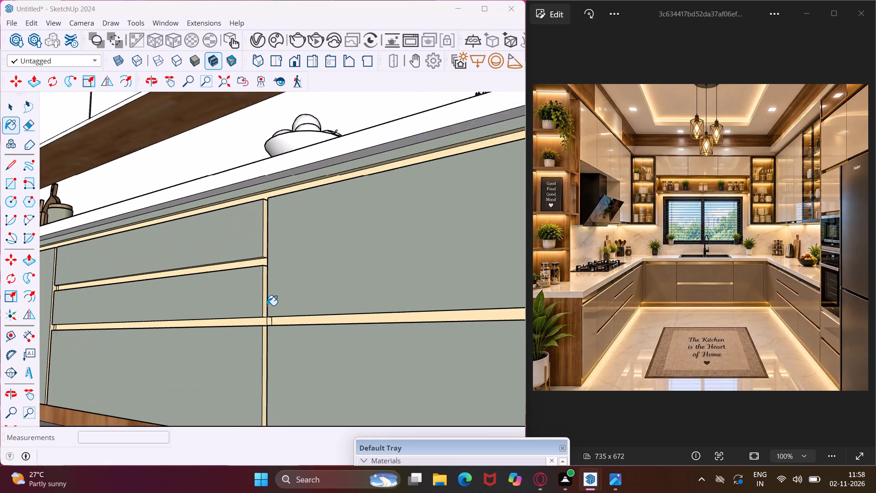
{"action": "scroll", "coordinate": [267, 305], "scroll_direction": "down", "scroll_amount": 3}
{"action": "middle_click_drag", "start_coordinate": [98, 338], "coordinate": [183, 359]}
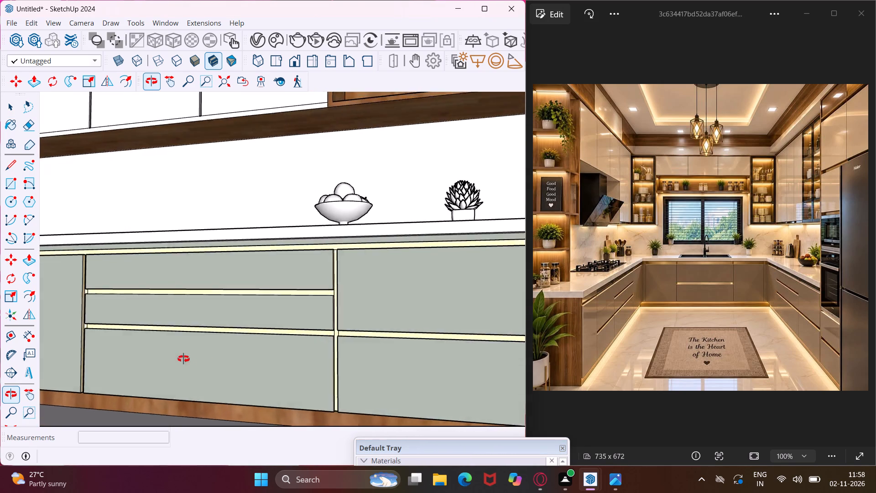
{"action": "middle_click_drag", "start_coordinate": [183, 359], "coordinate": [366, 348]}
{"action": "scroll", "coordinate": [165, 315], "scroll_direction": "up", "scroll_amount": 12}
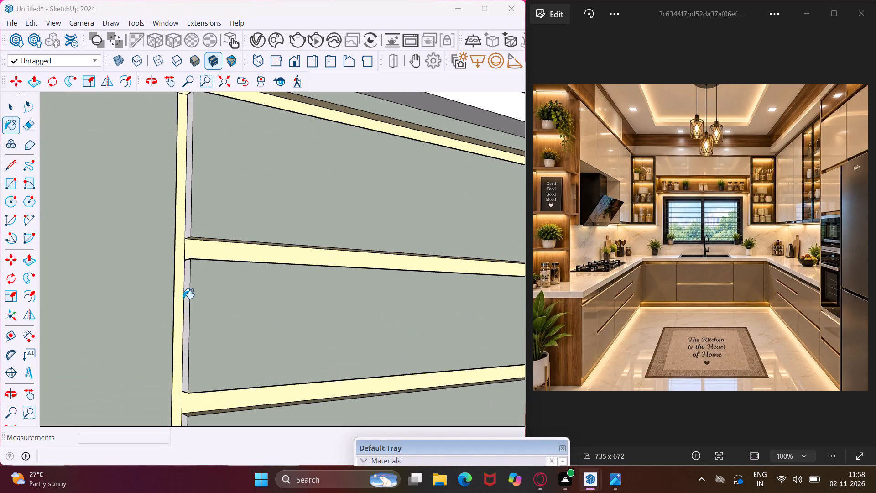
{"action": "left_click", "coordinate": [186, 294]}
{"action": "left_click", "coordinate": [187, 216]}
{"action": "scroll", "coordinate": [180, 227], "scroll_direction": "down", "scroll_amount": 6}
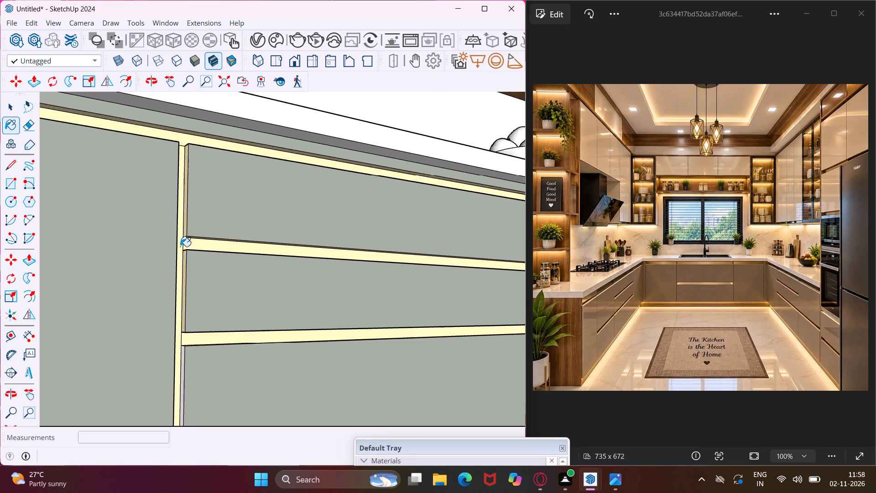
{"action": "scroll", "coordinate": [187, 347], "scroll_direction": "up", "scroll_amount": 6}
{"action": "left_click", "coordinate": [178, 343]}
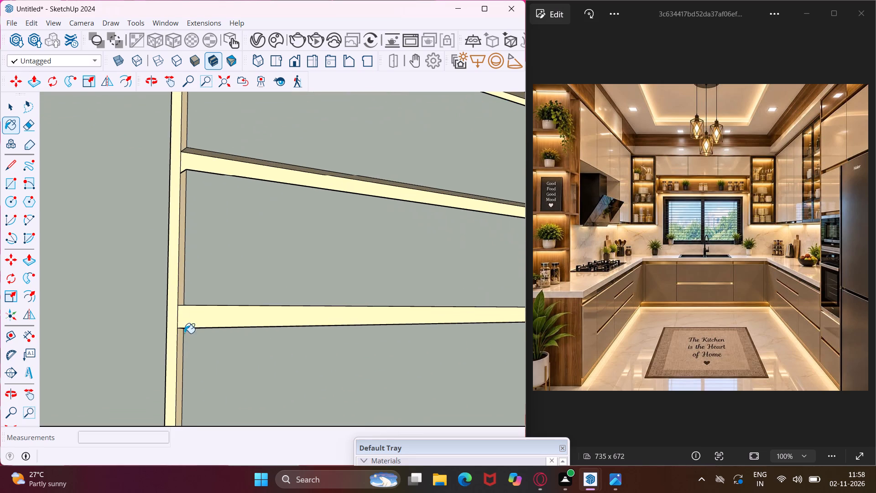
Examine the grooves of the right-hand base cabinets and the surrounding cabinets for faces still without material.
{"action": "middle_click_drag", "start_coordinate": [210, 315], "coordinate": [46, 395]}
{"action": "middle_click_drag", "start_coordinate": [250, 316], "coordinate": [243, 316]}
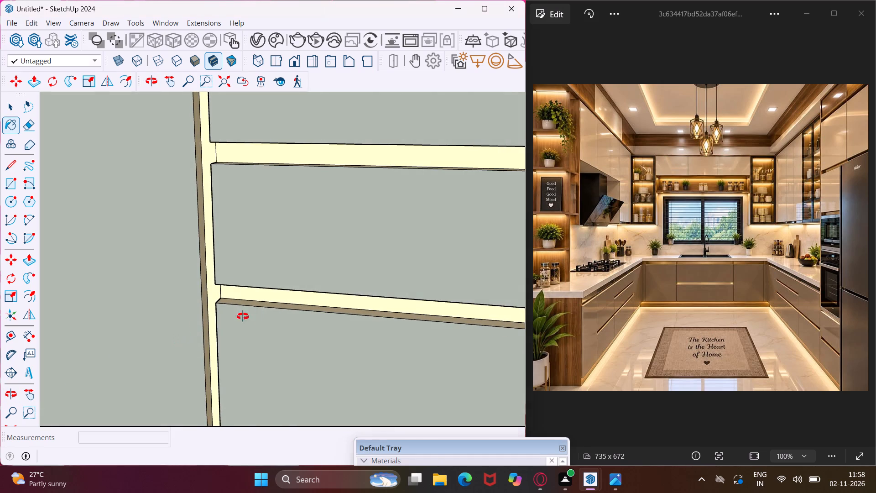
{"action": "middle_click_drag", "start_coordinate": [243, 316], "coordinate": [107, 311]}
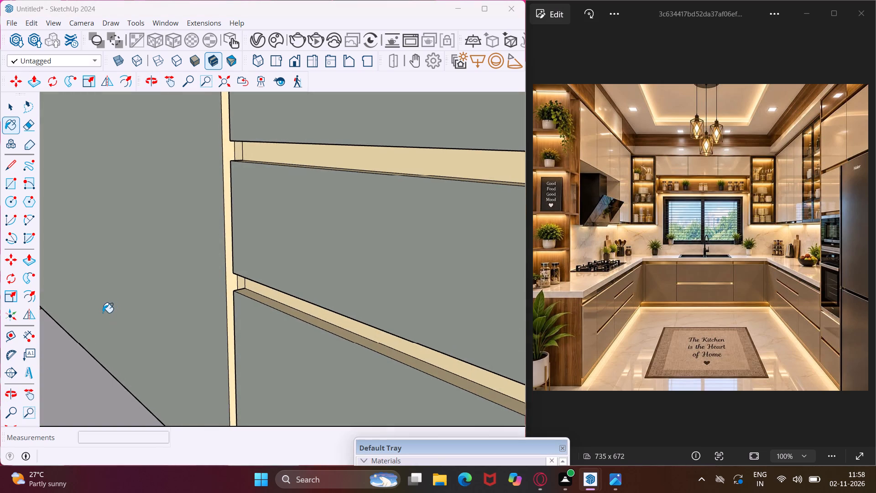
{"action": "scroll", "coordinate": [103, 313], "scroll_direction": "down", "scroll_amount": 10}
{"action": "middle_click_drag", "start_coordinate": [153, 350], "coordinate": [131, 303]}
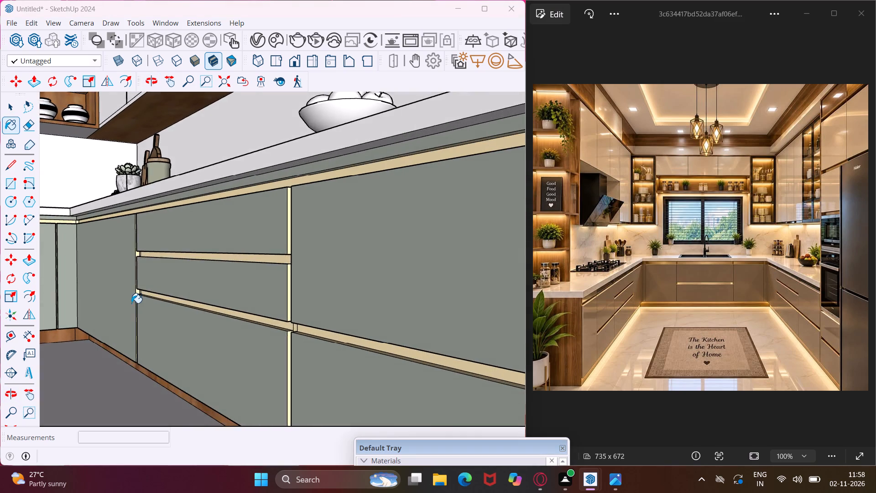
{"action": "scroll", "coordinate": [131, 303], "scroll_direction": "down", "scroll_amount": 10}
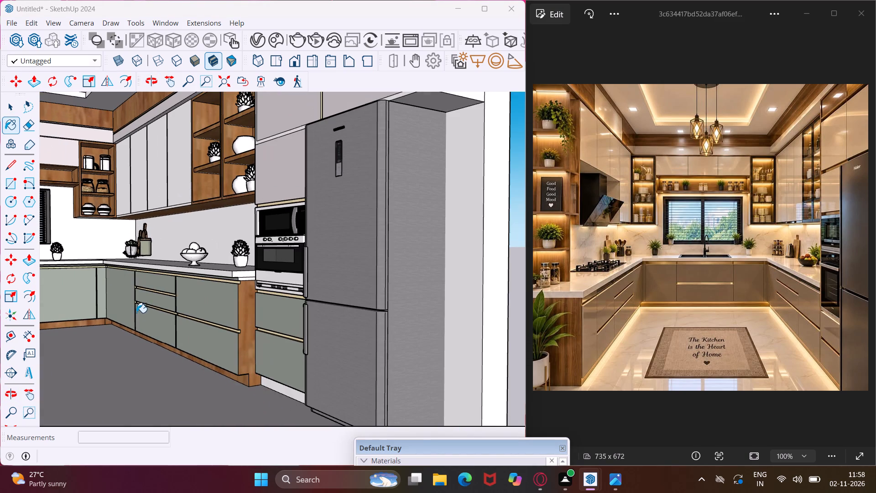
{"action": "scroll", "coordinate": [140, 315], "scroll_direction": "down", "scroll_amount": 2}
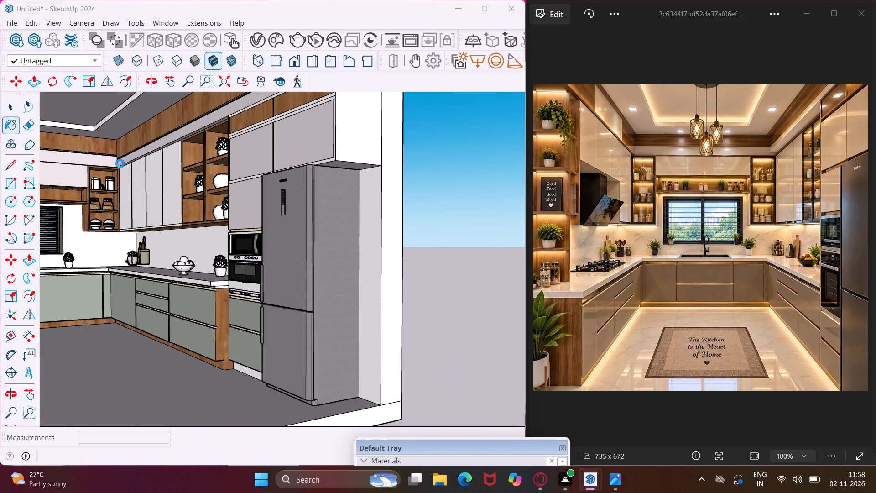
{"action": "scroll", "coordinate": [120, 163], "scroll_direction": "up", "scroll_amount": 5}
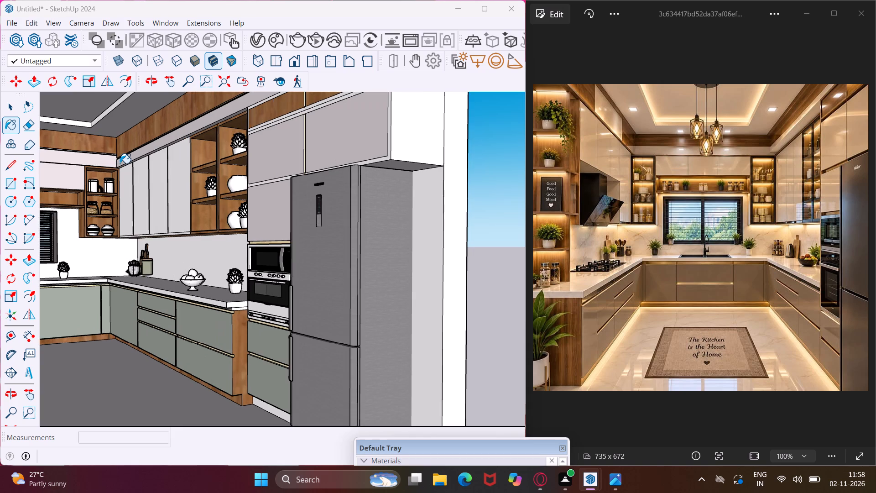
Paint the back and both side faces of the right-wall upper cabinets' vertical groove nearest the open shelving with Gold 10k.
{"action": "scroll", "coordinate": [120, 163], "scroll_direction": "up", "scroll_amount": 9}
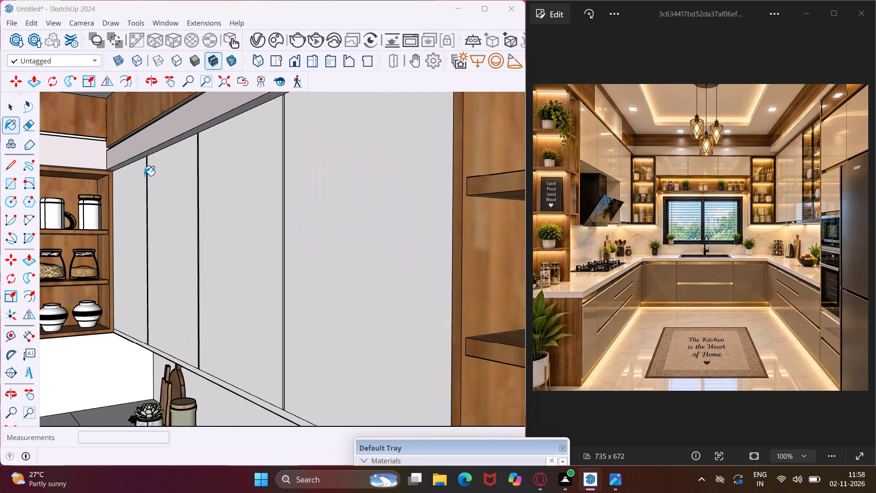
{"action": "middle_click_drag", "start_coordinate": [144, 176], "coordinate": [245, 172]}
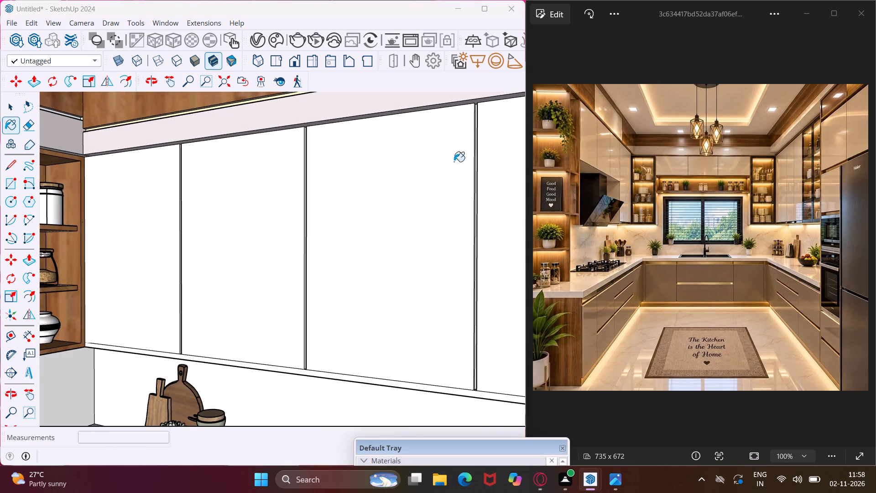
{"action": "scroll", "coordinate": [477, 115], "scroll_direction": "up", "scroll_amount": 16}
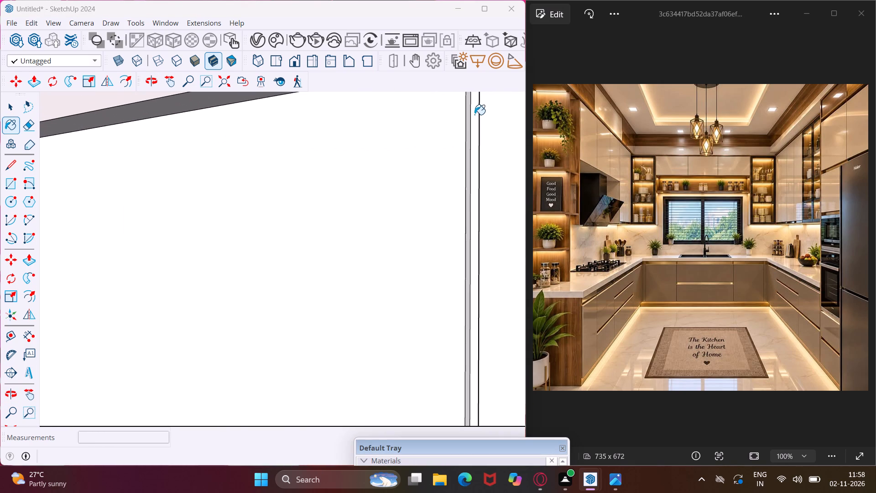
{"action": "scroll", "coordinate": [474, 115], "scroll_direction": "up", "scroll_amount": 2}
{"action": "left_click", "coordinate": [474, 115]}
{"action": "left_click", "coordinate": [465, 120]}
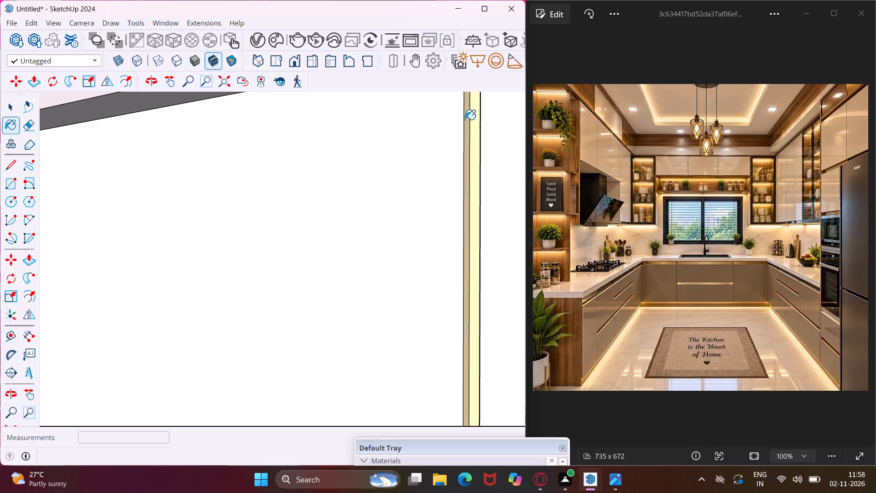
{"action": "middle_click_drag", "start_coordinate": [472, 120], "coordinate": [589, 132]}
{"action": "scroll", "coordinate": [491, 159], "scroll_direction": "up", "scroll_amount": 3}
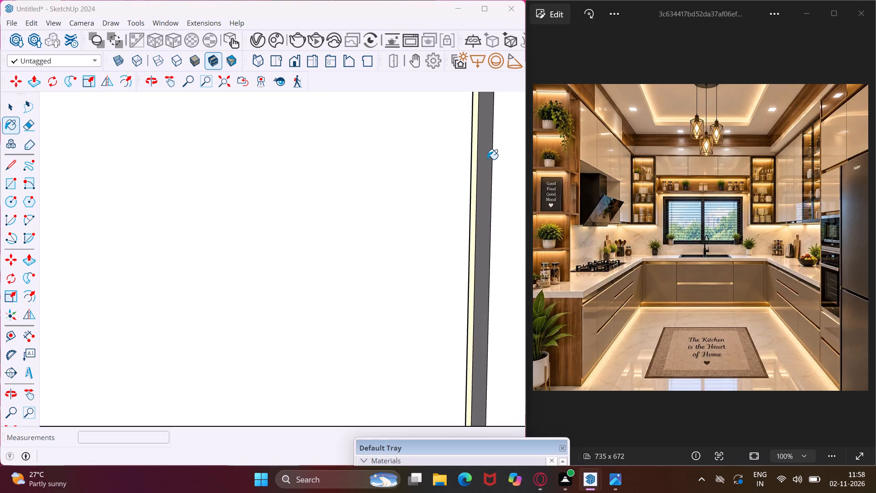
{"action": "left_click", "coordinate": [479, 159]}
Paint the back and both side faces of the middle vertical groove between the right-wall upper cabinet doors with Gold 10k.
{"action": "scroll", "coordinate": [472, 150], "scroll_direction": "down", "scroll_amount": 17}
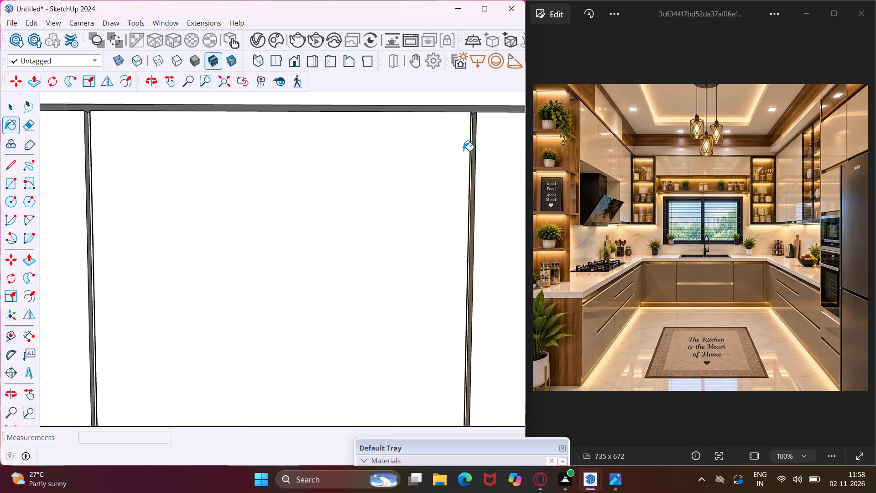
{"action": "scroll", "coordinate": [463, 151], "scroll_direction": "down", "scroll_amount": 5}
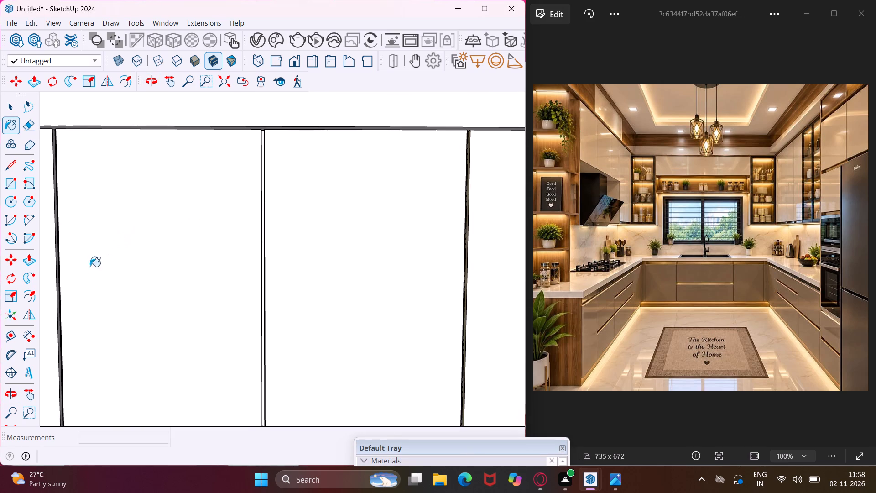
{"action": "scroll", "coordinate": [279, 283], "scroll_direction": "up", "scroll_amount": 7}
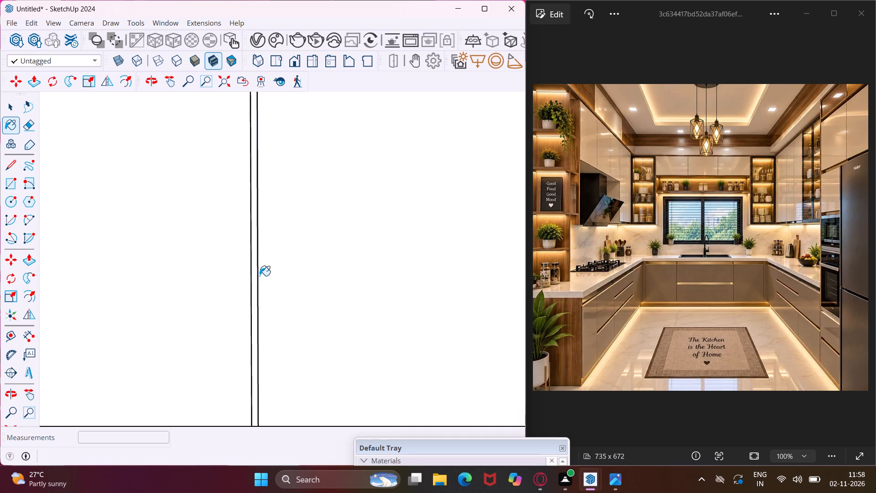
{"action": "scroll", "coordinate": [260, 276], "scroll_direction": "up", "scroll_amount": 10}
{"action": "left_click", "coordinate": [254, 272]}
{"action": "middle_click_drag", "start_coordinate": [254, 272], "coordinate": [216, 288]}
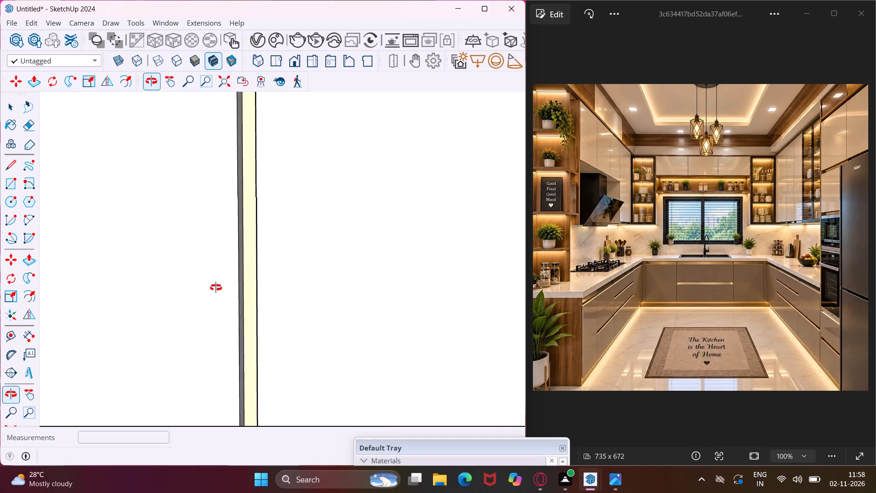
{"action": "middle_click_drag", "start_coordinate": [216, 288], "coordinate": [214, 288]}
{"action": "scroll", "coordinate": [235, 282], "scroll_direction": "up", "scroll_amount": 3}
{"action": "left_click", "coordinate": [237, 280]}
{"action": "middle_click_drag", "start_coordinate": [237, 280], "coordinate": [343, 286]}
{"action": "left_click", "coordinate": [257, 299]}
Paint the back and both side faces of the right-wall upper cabinets' vertical groove nearest the corner with Gold 10k.
{"action": "scroll", "coordinate": [279, 245], "scroll_direction": "down", "scroll_amount": 2}
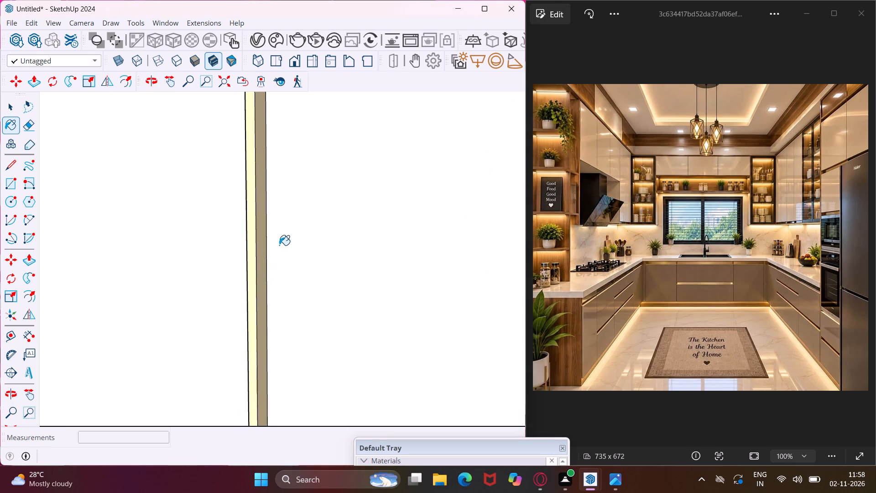
{"action": "scroll", "coordinate": [279, 245], "scroll_direction": "down", "scroll_amount": 20}
{"action": "scroll", "coordinate": [277, 251], "scroll_direction": "down", "scroll_amount": 3}
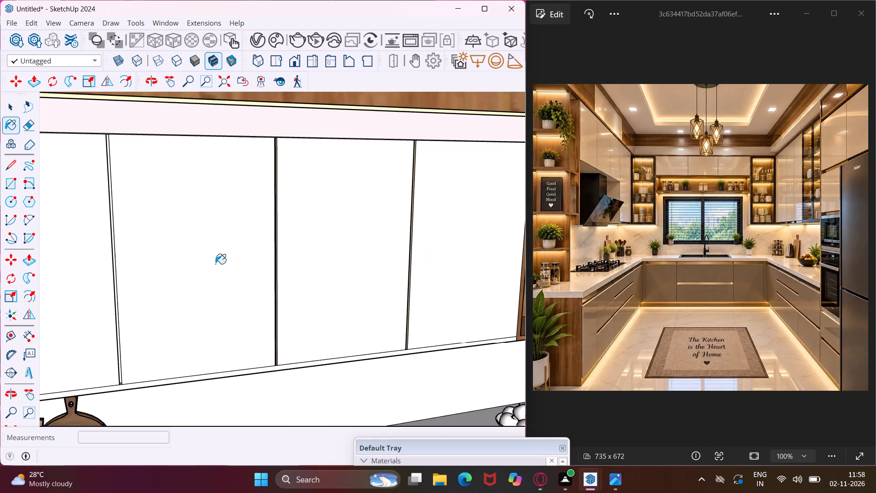
{"action": "scroll", "coordinate": [91, 204], "scroll_direction": "up", "scroll_amount": 12}
{"action": "scroll", "coordinate": [126, 237], "scroll_direction": "up", "scroll_amount": 2}
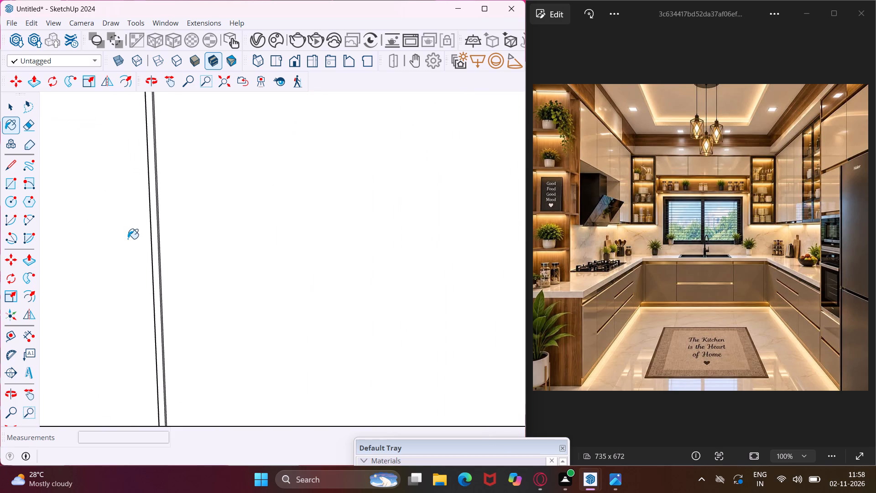
{"action": "scroll", "coordinate": [128, 239], "scroll_direction": "up", "scroll_amount": 10}
{"action": "left_click", "coordinate": [189, 227]}
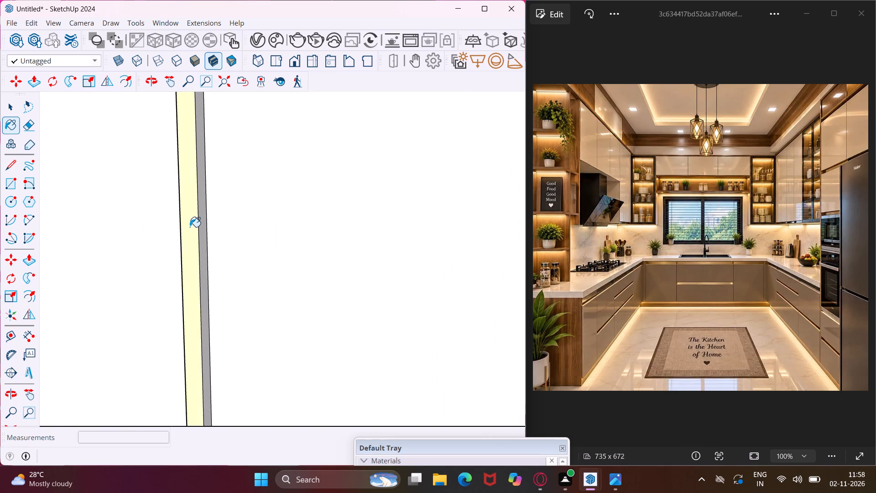
{"action": "middle_click_drag", "start_coordinate": [190, 227], "coordinate": [113, 246]}
{"action": "left_click", "coordinate": [172, 249]}
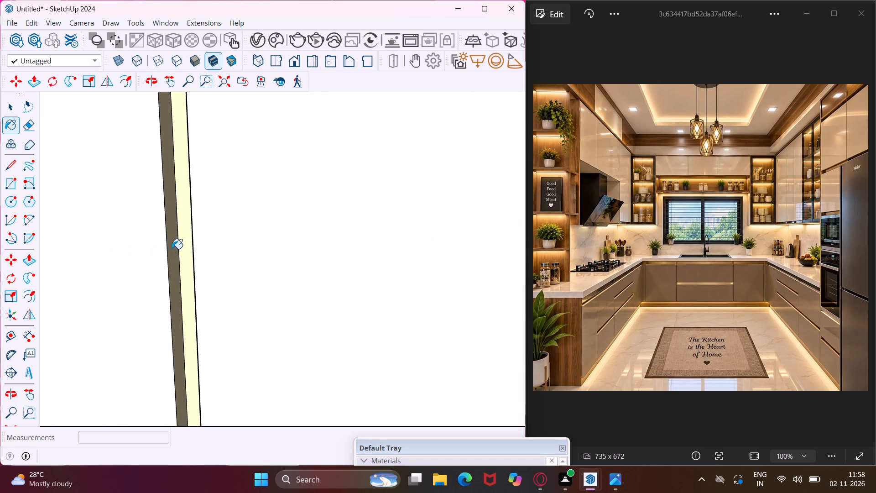
{"action": "middle_click_drag", "start_coordinate": [188, 249], "coordinate": [319, 261]}
{"action": "left_click", "coordinate": [213, 259]}
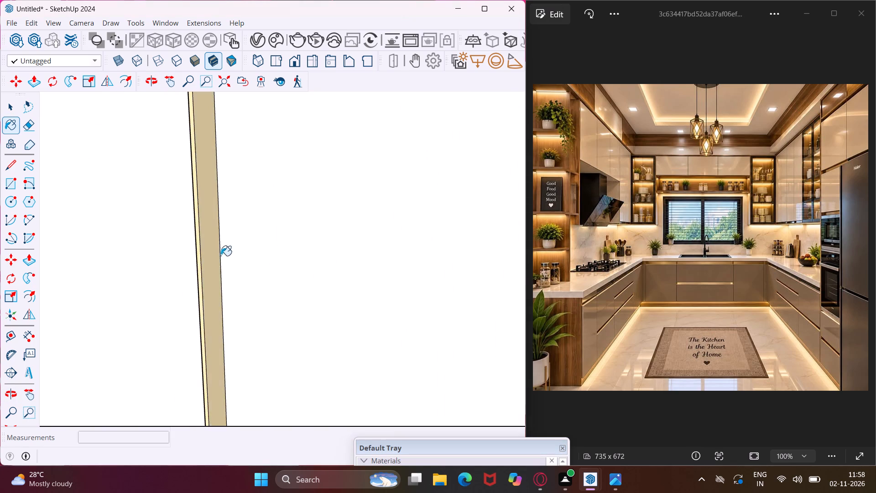
Paint the back, end, upper and lower faces of the groove beneath the window wall's wood band with Gold 10k.
{"action": "middle_click_drag", "start_coordinate": [300, 255], "coordinate": [45, 288]}
{"action": "scroll", "coordinate": [169, 264], "scroll_direction": "down", "scroll_amount": 3}
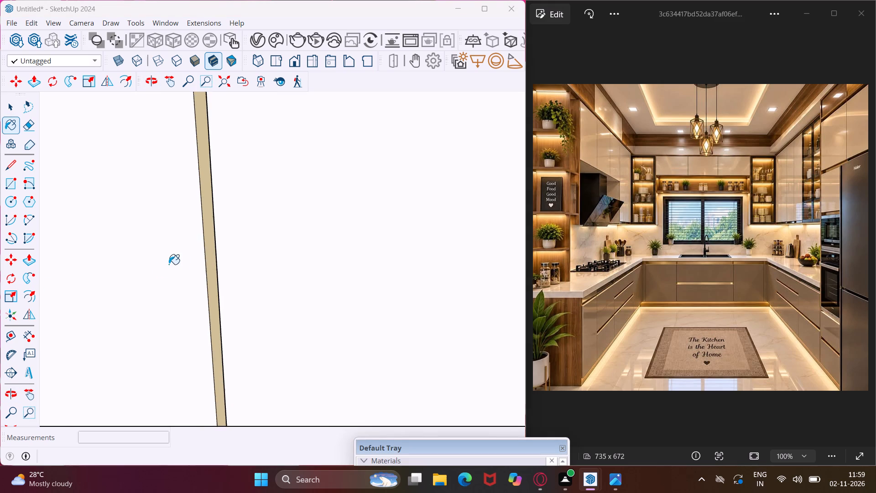
{"action": "scroll", "coordinate": [169, 264], "scroll_direction": "down", "scroll_amount": 10}
{"action": "scroll", "coordinate": [262, 246], "scroll_direction": "down", "scroll_amount": 6}
{"action": "middle_click_drag", "start_coordinate": [307, 263], "coordinate": [234, 230]}
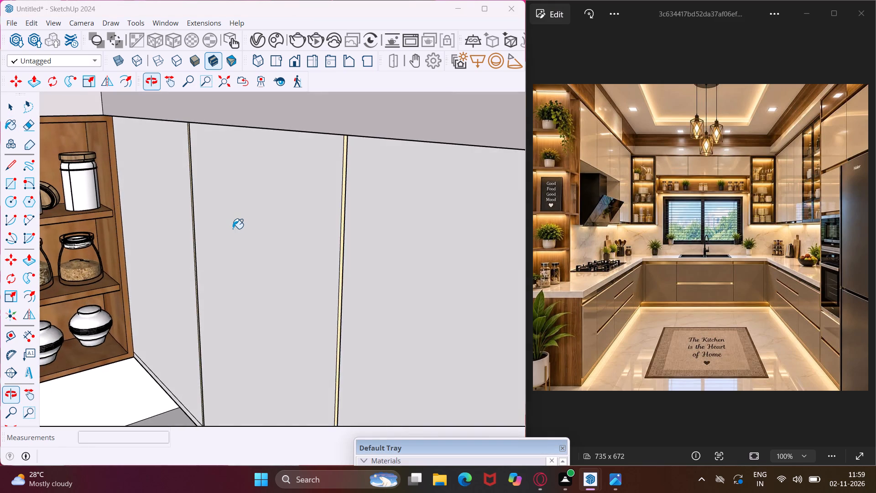
{"action": "scroll", "coordinate": [231, 226], "scroll_direction": "down", "scroll_amount": 8}
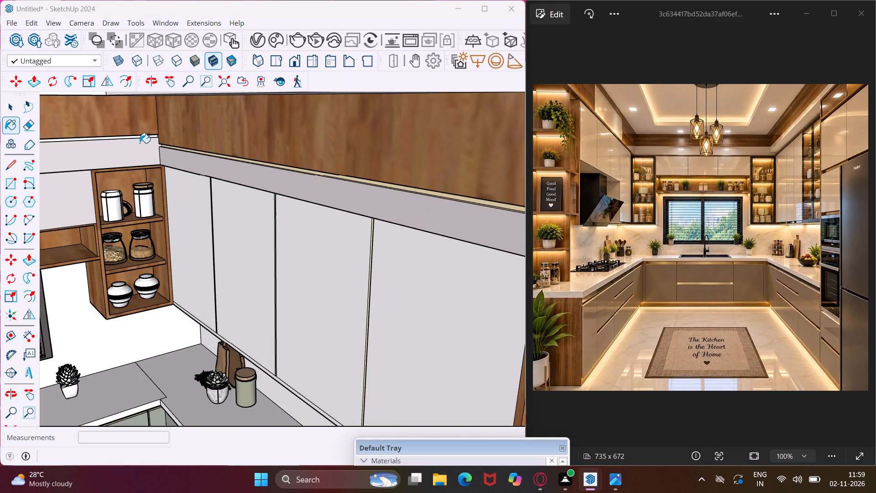
{"action": "scroll", "coordinate": [126, 128], "scroll_direction": "up", "scroll_amount": 10}
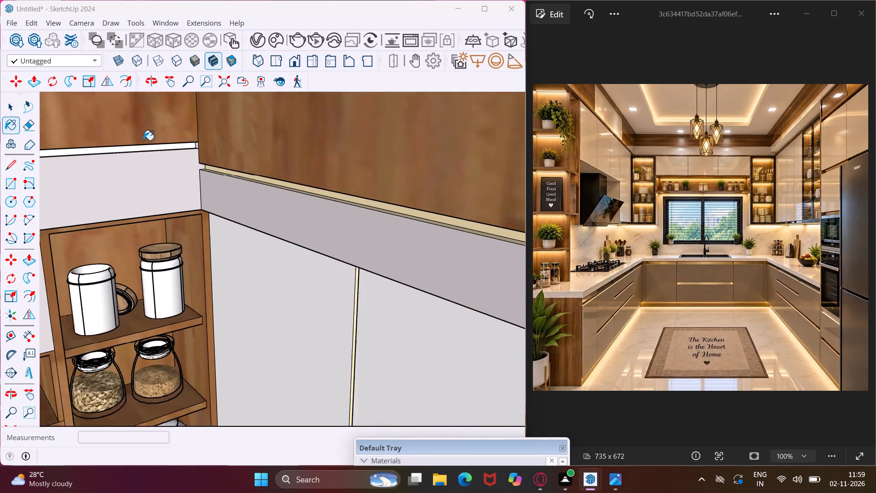
{"action": "scroll", "coordinate": [143, 140], "scroll_direction": "up", "scroll_amount": 15}
{"action": "left_click", "coordinate": [174, 141]}
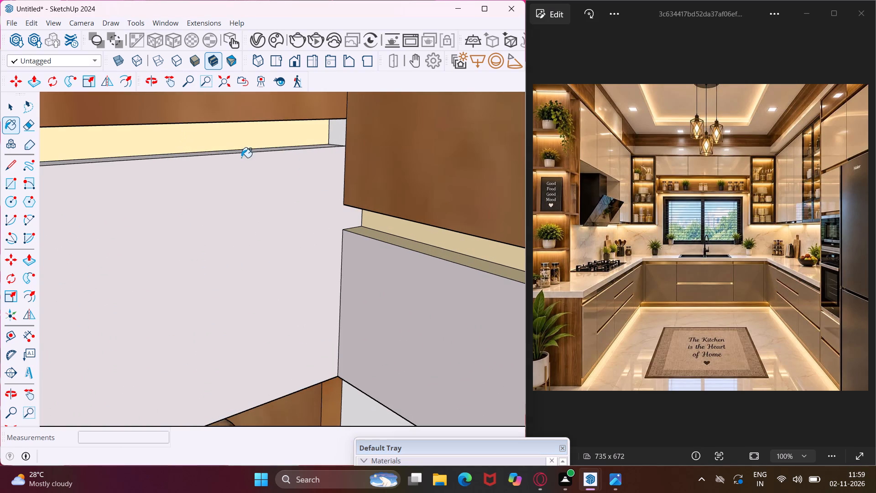
{"action": "scroll", "coordinate": [327, 131], "scroll_direction": "up", "scroll_amount": 3}
{"action": "left_click", "coordinate": [339, 130]}
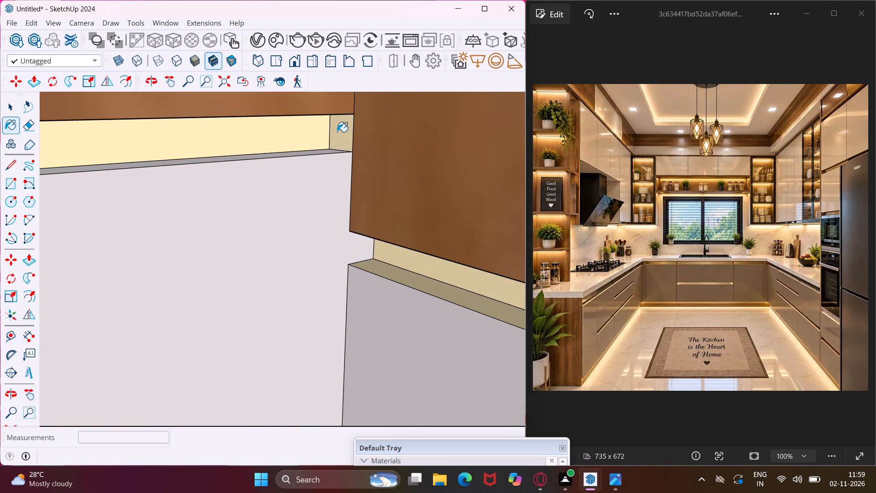
{"action": "middle_click_drag", "start_coordinate": [337, 132], "coordinate": [348, 92]}
{"action": "scroll", "coordinate": [337, 132], "scroll_direction": "up", "scroll_amount": 1}
{"action": "left_click", "coordinate": [332, 114]}
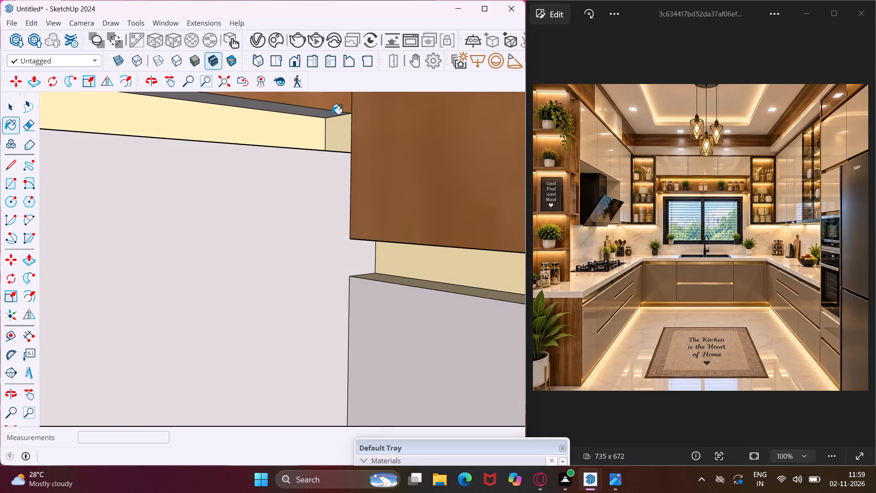
{"action": "middle_click_drag", "start_coordinate": [328, 120], "coordinate": [329, 184]}
{"action": "left_click", "coordinate": [323, 153]}
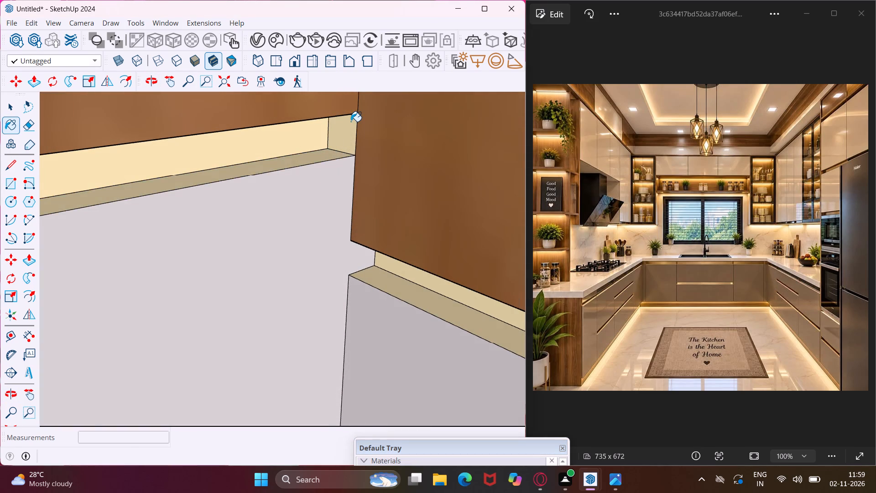
Examine the upper cabinets above the window for door grooves still without material.
{"action": "scroll", "coordinate": [350, 121], "scroll_direction": "down", "scroll_amount": 20}
{"action": "scroll", "coordinate": [350, 121], "scroll_direction": "down", "scroll_amount": 6}
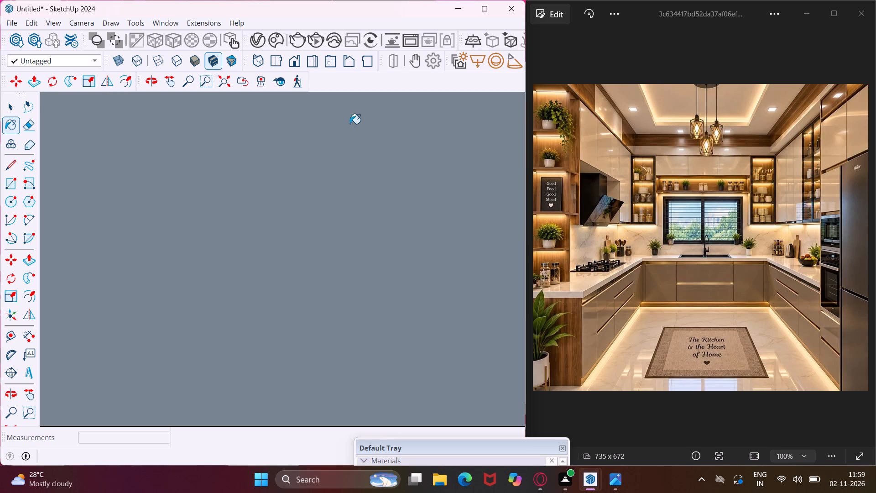
{"action": "middle_click_drag", "start_coordinate": [257, 141], "coordinate": [75, 145]}
{"action": "scroll", "coordinate": [102, 152], "scroll_direction": "down", "scroll_amount": 15}
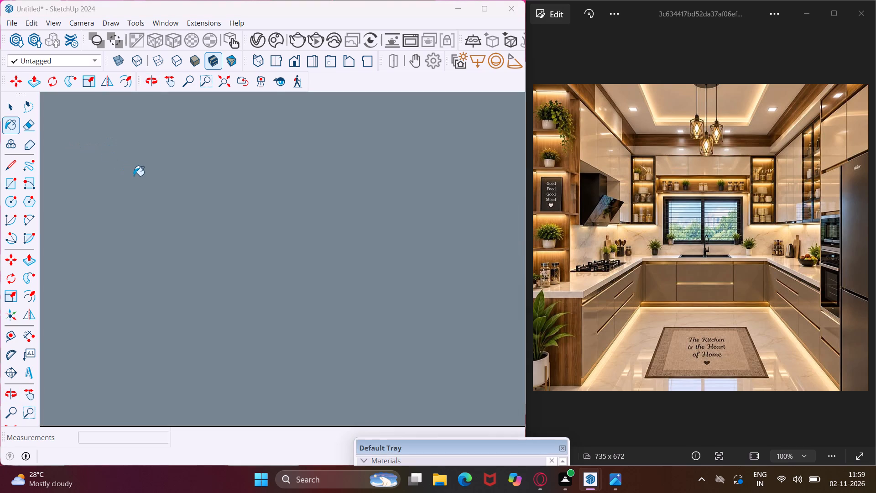
{"action": "scroll", "coordinate": [134, 176], "scroll_direction": "down", "scroll_amount": 9}
{"action": "scroll", "coordinate": [147, 200], "scroll_direction": "down", "scroll_amount": 19}
{"action": "scroll", "coordinate": [144, 199], "scroll_direction": "down", "scroll_amount": 7}
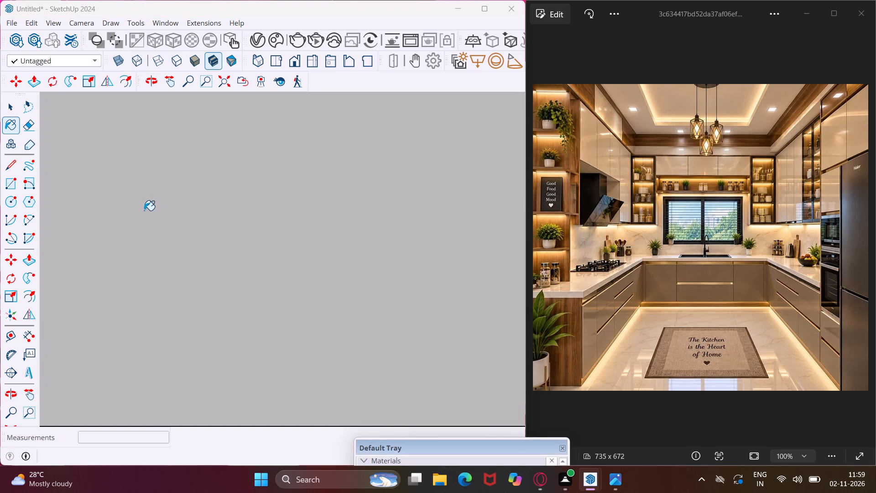
{"action": "scroll", "coordinate": [144, 211], "scroll_direction": "down", "scroll_amount": 20}
{"action": "scroll", "coordinate": [144, 211], "scroll_direction": "down", "scroll_amount": 7}
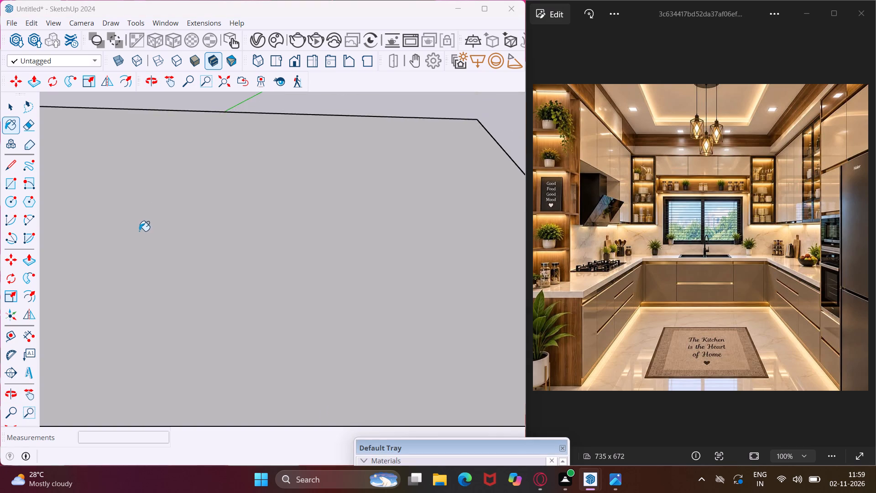
{"action": "scroll", "coordinate": [139, 231], "scroll_direction": "down", "scroll_amount": 20}
{"action": "scroll", "coordinate": [139, 231], "scroll_direction": "down", "scroll_amount": 5}
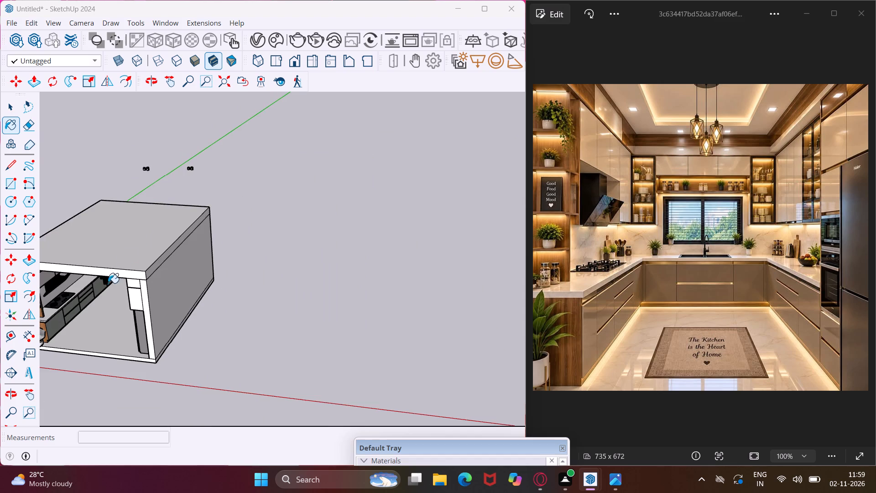
{"action": "scroll", "coordinate": [107, 282], "scroll_direction": "down", "scroll_amount": 1}
{"action": "middle_click_drag", "start_coordinate": [107, 282], "coordinate": [263, 233]}
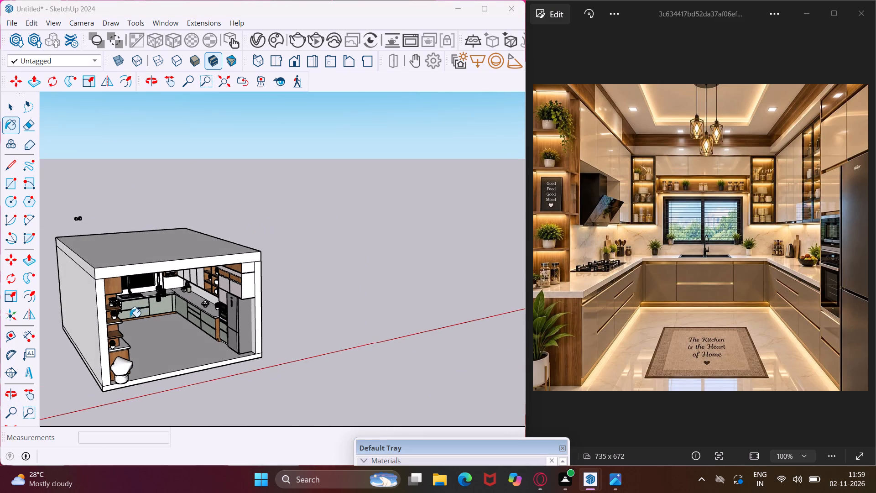
{"action": "scroll", "coordinate": [125, 306], "scroll_direction": "up", "scroll_amount": 5}
{"action": "middle_click_drag", "start_coordinate": [130, 289], "coordinate": [51, 245]}
{"action": "scroll", "coordinate": [90, 247], "scroll_direction": "up", "scroll_amount": 5}
{"action": "scroll", "coordinate": [164, 247], "scroll_direction": "up", "scroll_amount": 5}
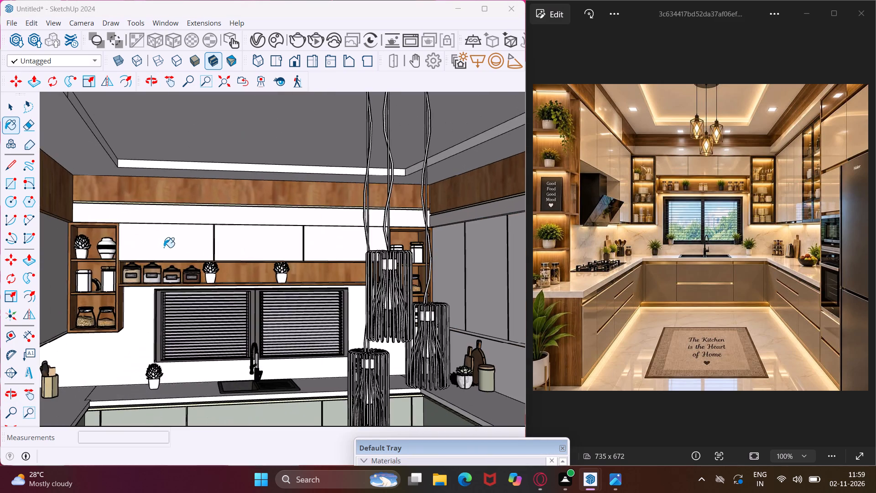
{"action": "scroll", "coordinate": [182, 238], "scroll_direction": "up", "scroll_amount": 7}
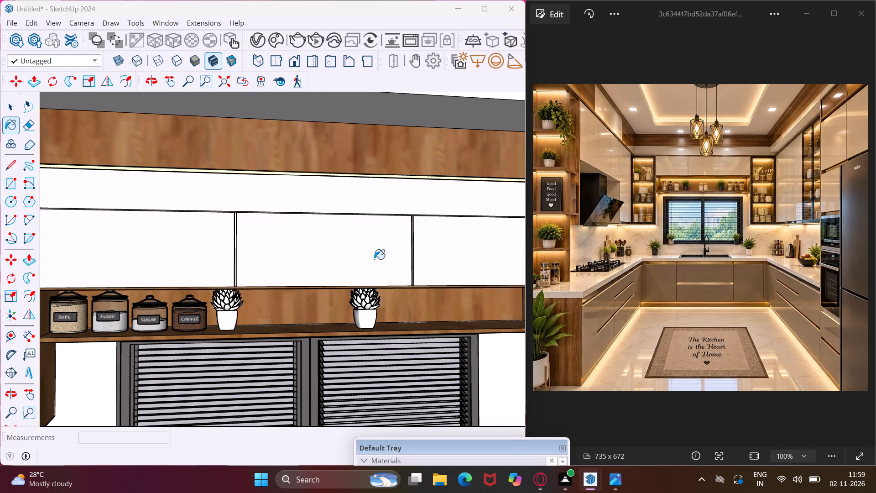
Paint the inner faces and bottom end of the right-hand door gap in the back-wall upper cabinets with the pale yellow material.
{"action": "scroll", "coordinate": [422, 267], "scroll_direction": "up", "scroll_amount": 15}
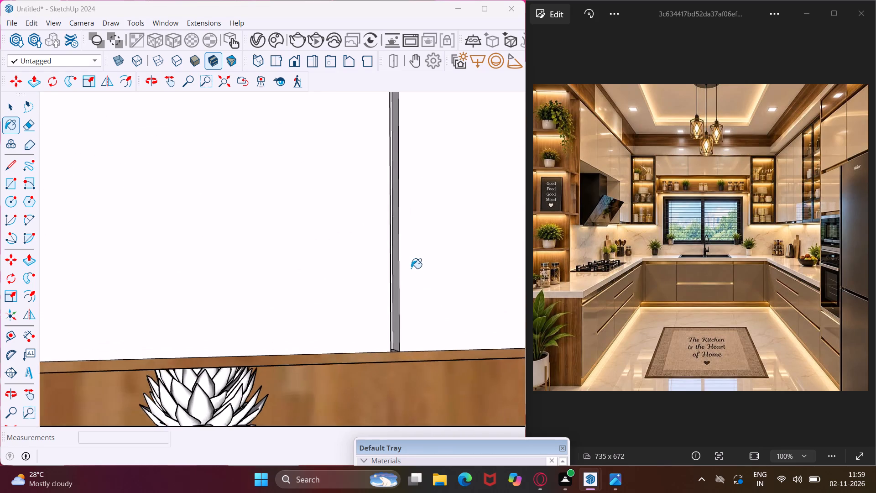
{"action": "scroll", "coordinate": [411, 268], "scroll_direction": "up", "scroll_amount": 1}
{"action": "middle_click_drag", "start_coordinate": [411, 268], "coordinate": [372, 306]}
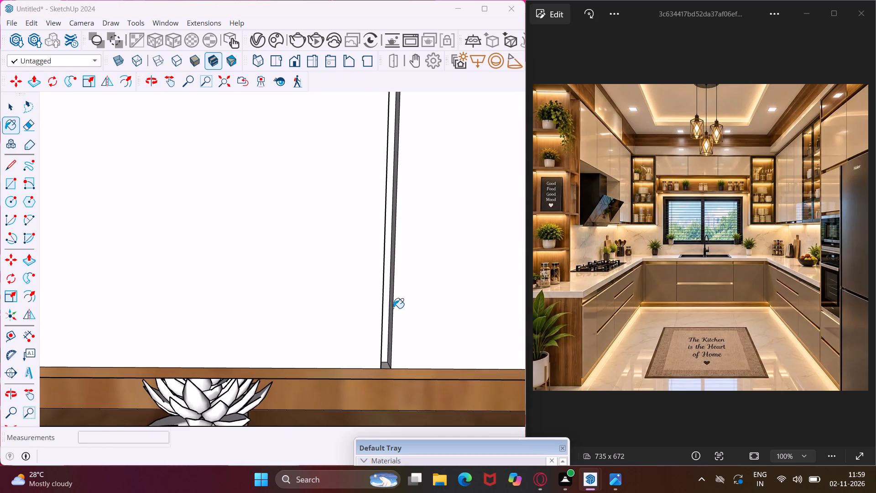
{"action": "scroll", "coordinate": [392, 308], "scroll_direction": "up", "scroll_amount": 6}
{"action": "left_click", "coordinate": [384, 304]}
{"action": "scroll", "coordinate": [384, 304], "scroll_direction": "up", "scroll_amount": 1}
{"action": "middle_click_drag", "start_coordinate": [384, 304], "coordinate": [349, 307]}
{"action": "middle_click_drag", "start_coordinate": [360, 308], "coordinate": [339, 313]}
{"action": "scroll", "coordinate": [349, 309], "scroll_direction": "up", "scroll_amount": 3}
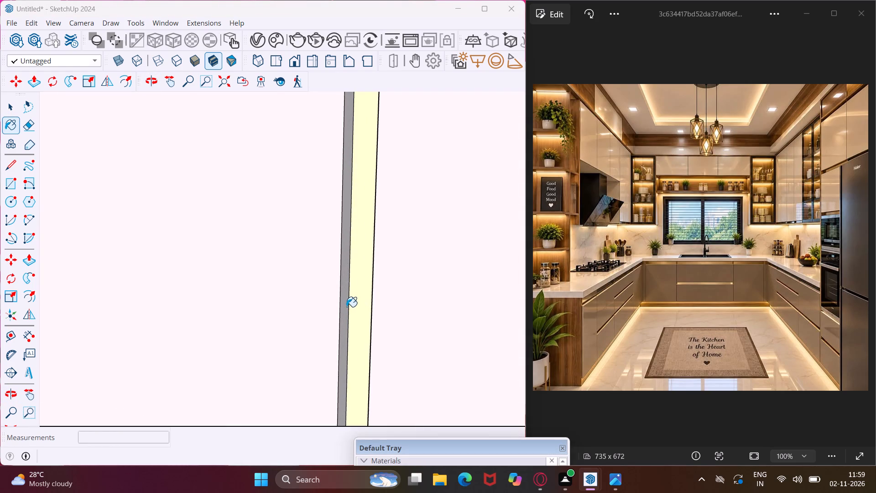
{"action": "left_click", "coordinate": [345, 304]}
{"action": "middle_click_drag", "start_coordinate": [344, 304], "coordinate": [407, 308]}
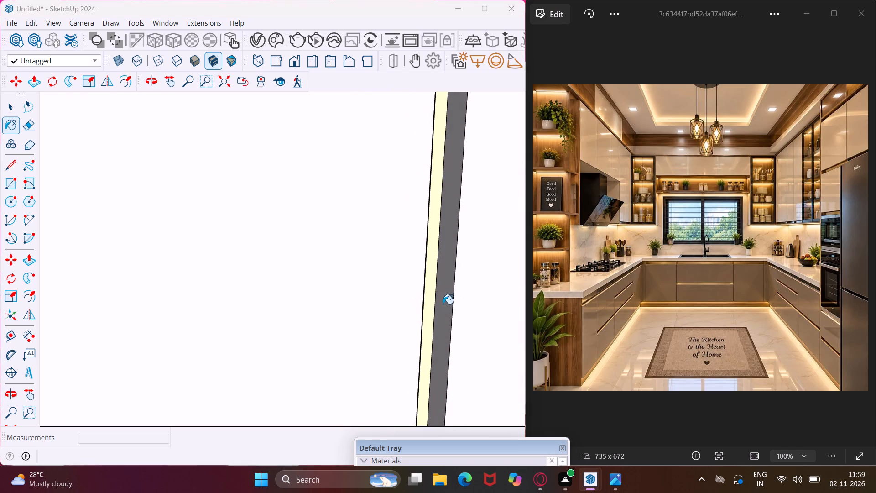
{"action": "left_click", "coordinate": [442, 303]}
{"action": "scroll", "coordinate": [389, 266], "scroll_direction": "down", "scroll_amount": 6}
{"action": "scroll", "coordinate": [406, 392], "scroll_direction": "up", "scroll_amount": 3}
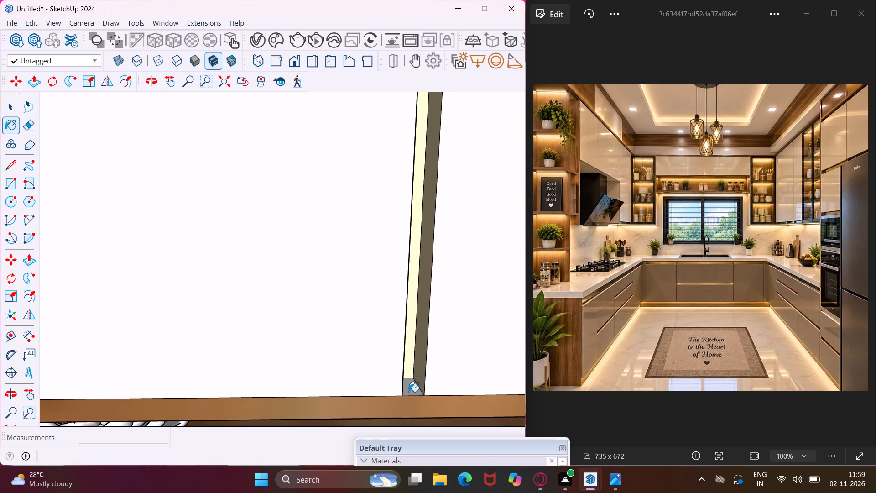
{"action": "left_click", "coordinate": [410, 391]}
Paint the inner faces and bottom end of the left-hand door gap in the back-wall upper cabinets pale yellow.
{"action": "middle_click_drag", "start_coordinate": [410, 388], "coordinate": [392, 275]}
{"action": "scroll", "coordinate": [392, 275], "scroll_direction": "down", "scroll_amount": 7}
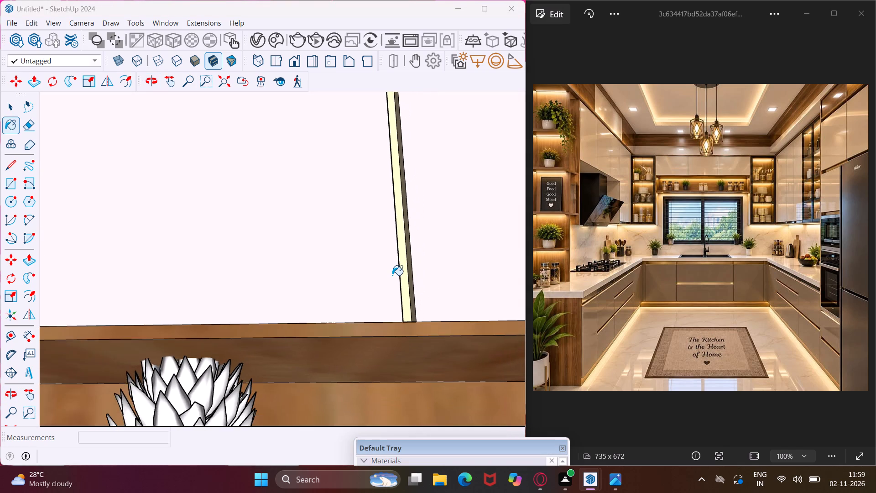
{"action": "scroll", "coordinate": [392, 275], "scroll_direction": "down", "scroll_amount": 7}
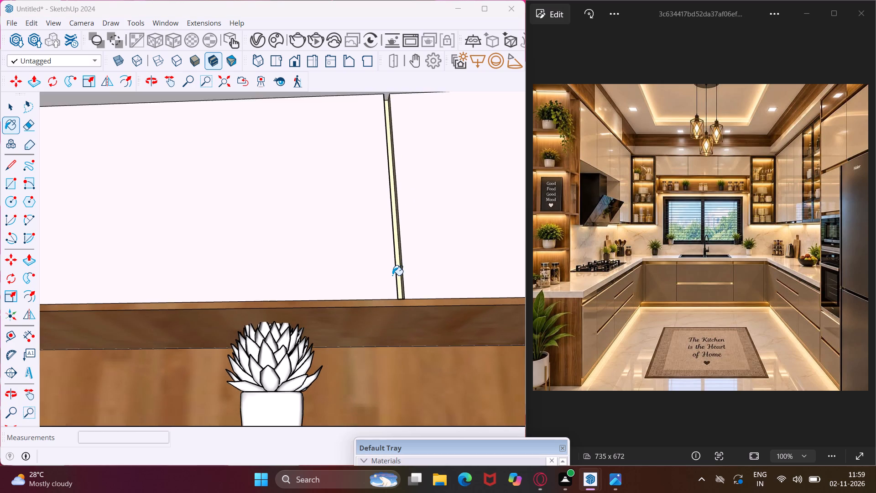
{"action": "scroll", "coordinate": [392, 275], "scroll_direction": "down", "scroll_amount": 1}
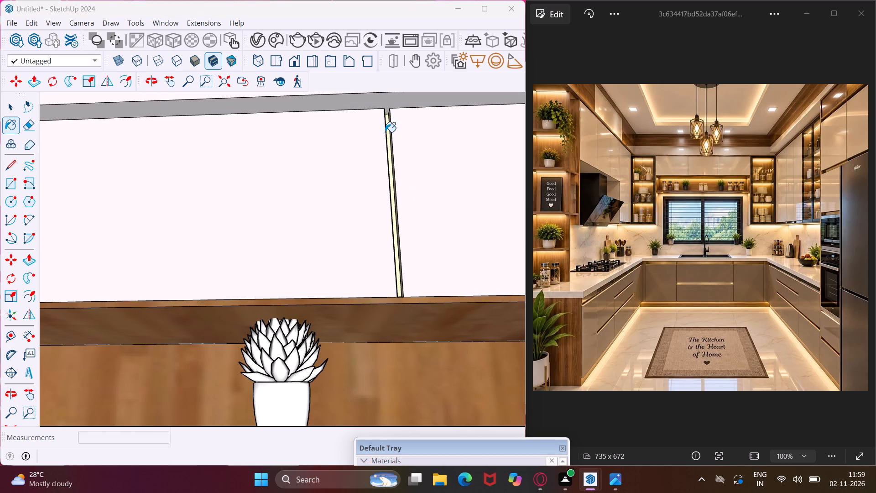
{"action": "scroll", "coordinate": [385, 132], "scroll_direction": "down", "scroll_amount": 4}
{"action": "middle_click_drag", "start_coordinate": [76, 173], "coordinate": [143, 211]}
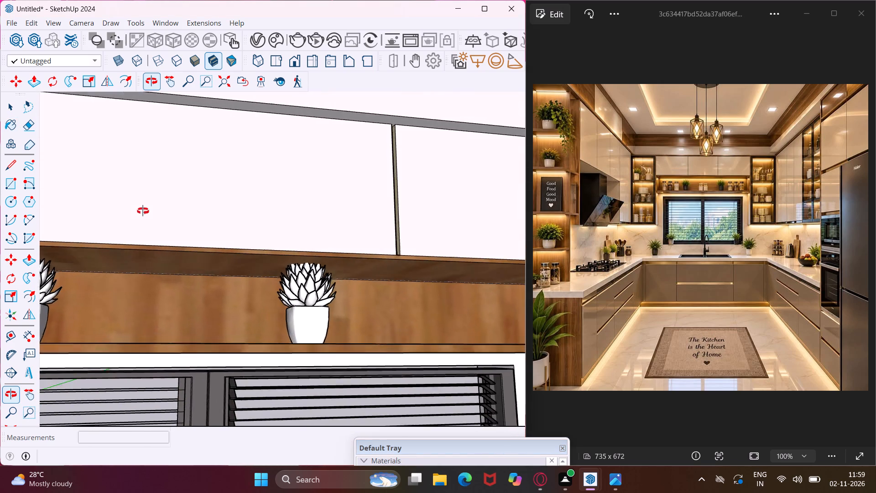
{"action": "middle_click_drag", "start_coordinate": [143, 211], "coordinate": [145, 213]}
{"action": "scroll", "coordinate": [145, 213], "scroll_direction": "down", "scroll_amount": 4}
{"action": "scroll", "coordinate": [57, 199], "scroll_direction": "up", "scroll_amount": 4}
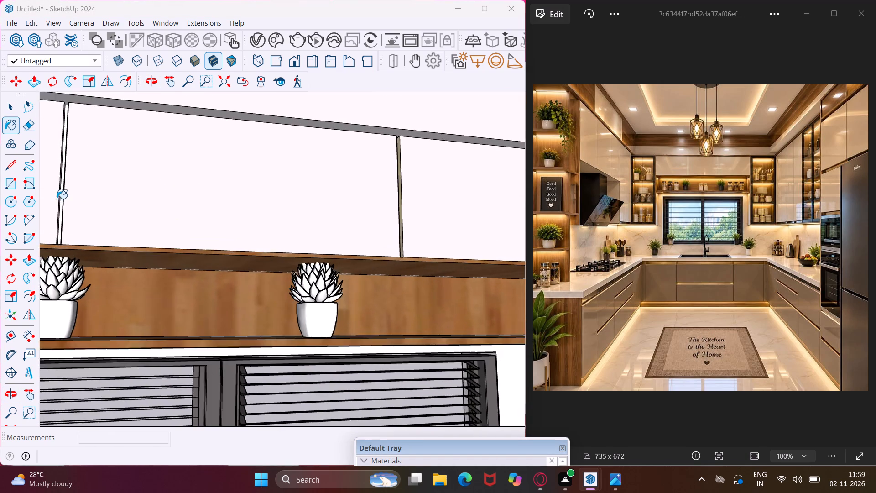
{"action": "scroll", "coordinate": [50, 193], "scroll_direction": "up", "scroll_amount": 11}
{"action": "scroll", "coordinate": [80, 215], "scroll_direction": "up", "scroll_amount": 9}
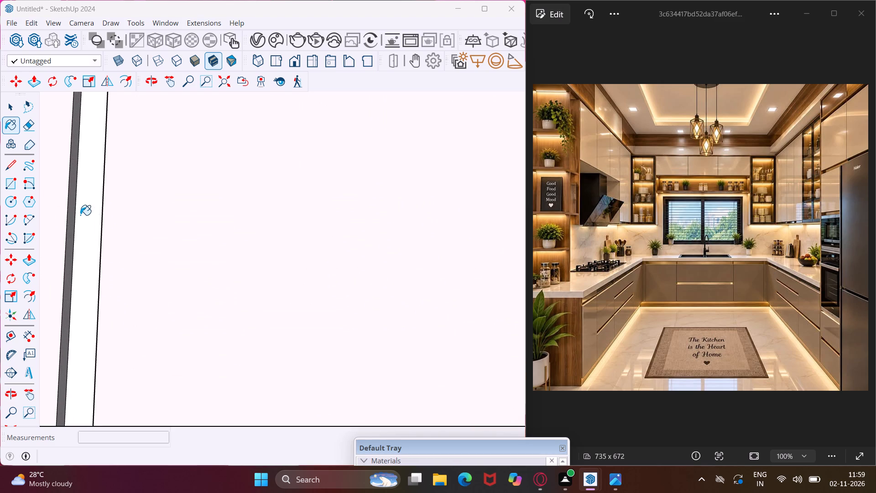
{"action": "left_click", "coordinate": [80, 215]}
{"action": "left_click", "coordinate": [72, 214]}
{"action": "middle_click_drag", "start_coordinate": [72, 214], "coordinate": [116, 262]}
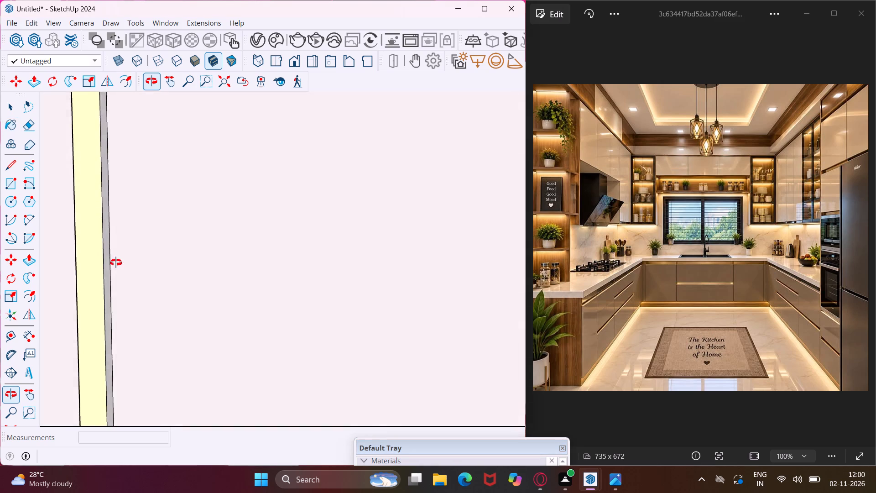
{"action": "middle_click_drag", "start_coordinate": [116, 262], "coordinate": [133, 285]}
{"action": "left_click", "coordinate": [113, 282]}
{"action": "scroll", "coordinate": [113, 282], "scroll_direction": "down", "scroll_amount": 5}
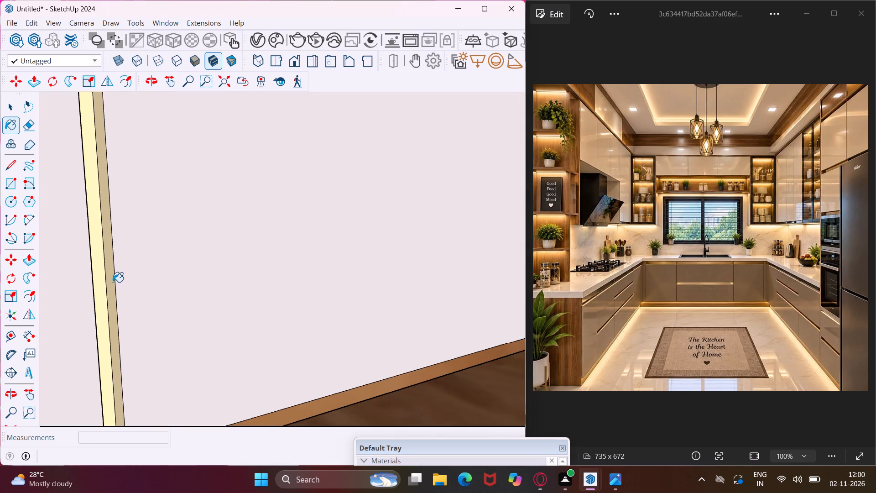
{"action": "scroll", "coordinate": [113, 280], "scroll_direction": "down", "scroll_amount": 3}
{"action": "scroll", "coordinate": [105, 402], "scroll_direction": "up", "scroll_amount": 5}
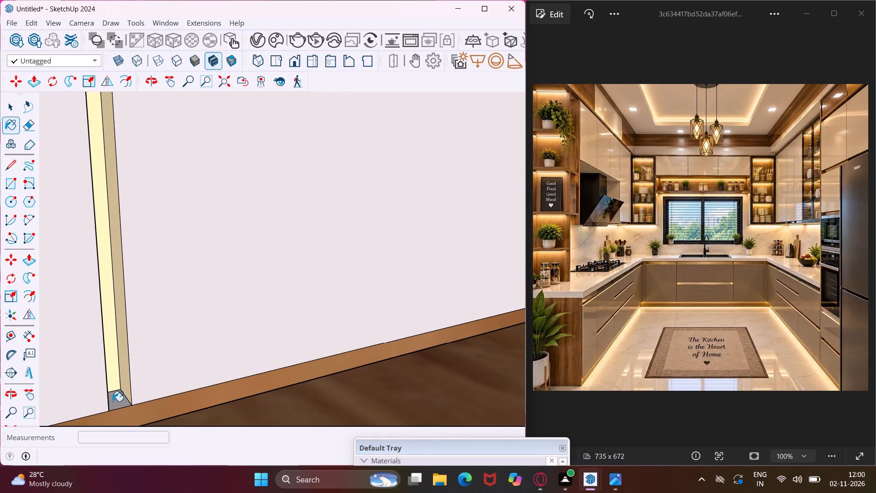
{"action": "left_click", "coordinate": [121, 402]}
Paint the exposed white face of the near door gap in the left-wall upper cabinets pale yellow.
{"action": "scroll", "coordinate": [146, 367], "scroll_direction": "down", "scroll_amount": 4}
{"action": "middle_click_drag", "start_coordinate": [155, 365], "coordinate": [124, 372]}
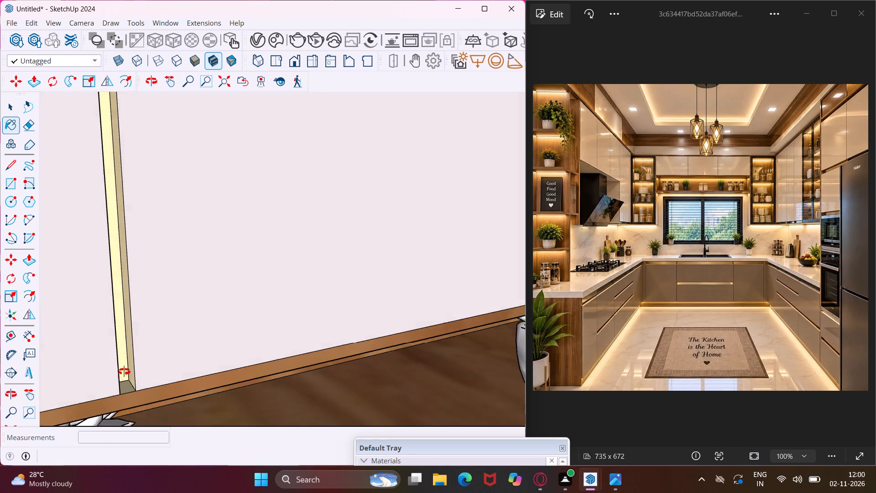
{"action": "middle_click_drag", "start_coordinate": [124, 372], "coordinate": [30, 376]}
{"action": "scroll", "coordinate": [74, 343], "scroll_direction": "down", "scroll_amount": 16}
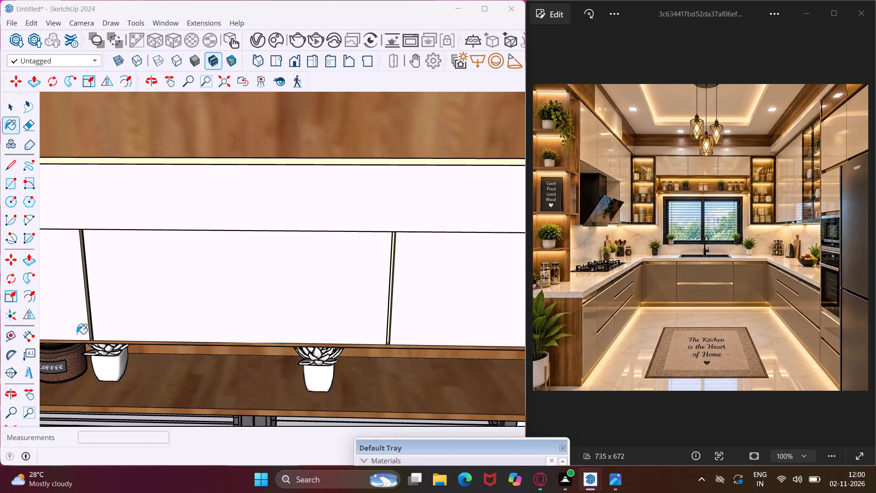
{"action": "middle_click_drag", "start_coordinate": [100, 290], "coordinate": [193, 286]}
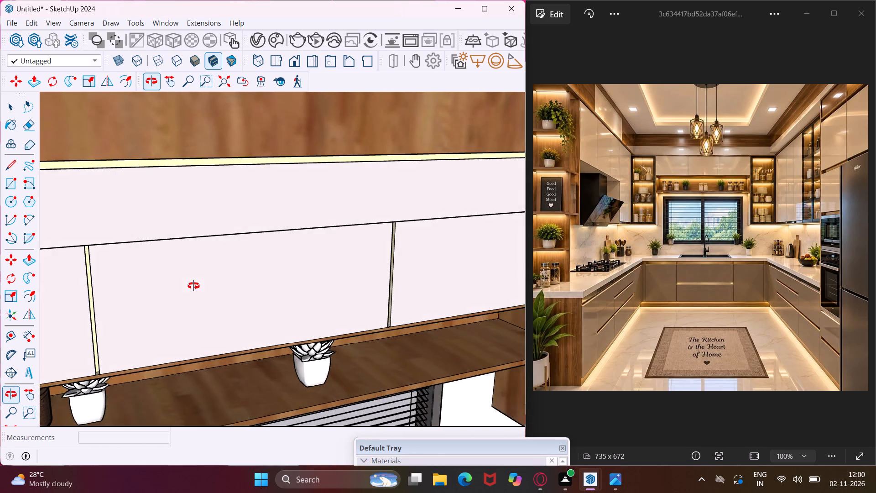
{"action": "middle_click_drag", "start_coordinate": [193, 286], "coordinate": [253, 283]}
{"action": "scroll", "coordinate": [232, 283], "scroll_direction": "down", "scroll_amount": 5}
{"action": "middle_click_drag", "start_coordinate": [230, 294], "coordinate": [178, 218]}
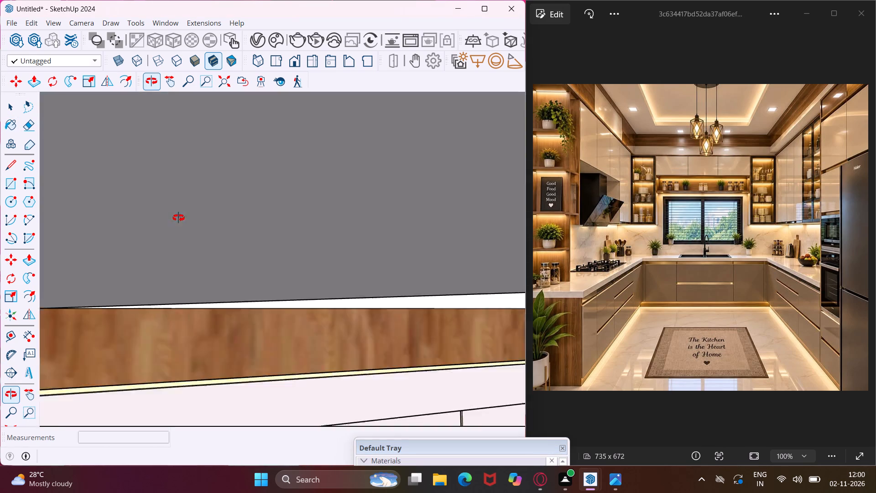
{"action": "middle_click_drag", "start_coordinate": [178, 218], "coordinate": [171, 196]}
{"action": "scroll", "coordinate": [183, 267], "scroll_direction": "down", "scroll_amount": 18}
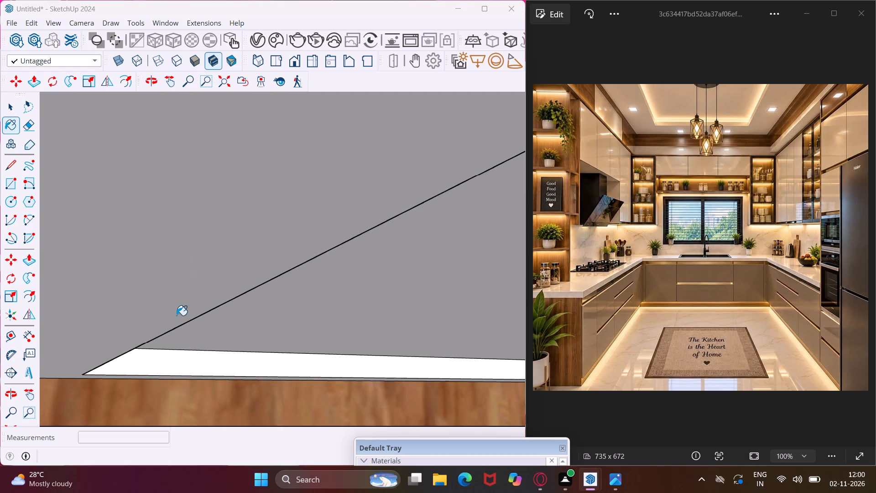
{"action": "scroll", "coordinate": [172, 317], "scroll_direction": "down", "scroll_amount": 12}
{"action": "middle_click_drag", "start_coordinate": [171, 335], "coordinate": [108, 320]}
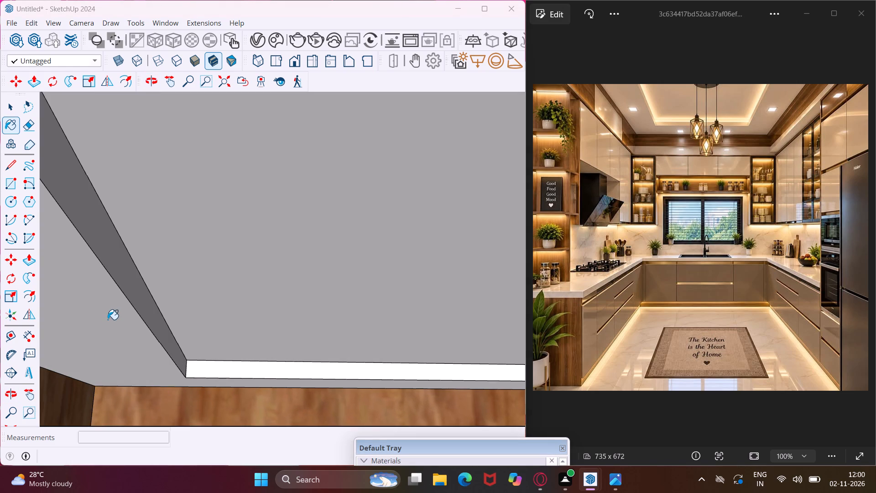
{"action": "scroll", "coordinate": [108, 320], "scroll_direction": "down", "scroll_amount": 20}
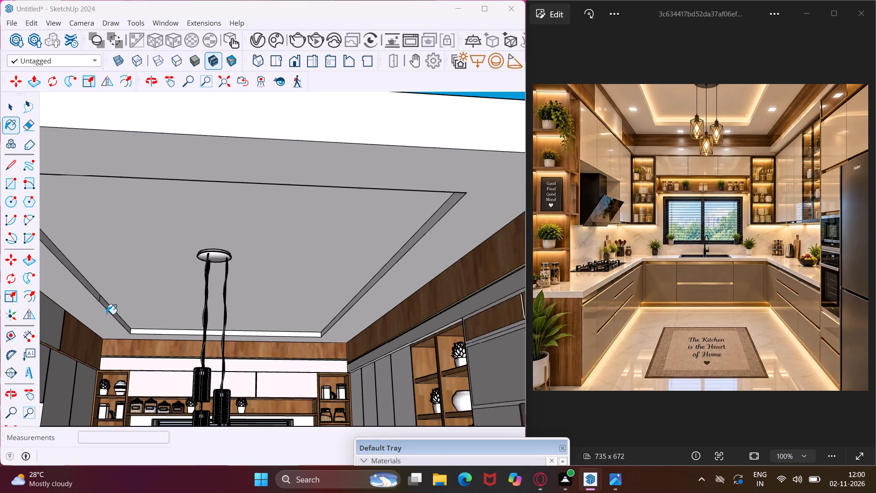
{"action": "scroll", "coordinate": [106, 314], "scroll_direction": "down", "scroll_amount": 13}
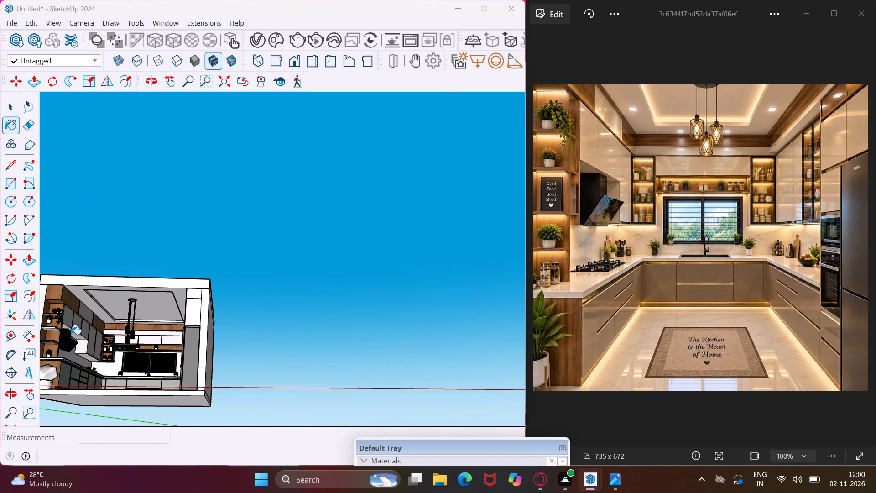
{"action": "scroll", "coordinate": [63, 320], "scroll_direction": "up", "scroll_amount": 7}
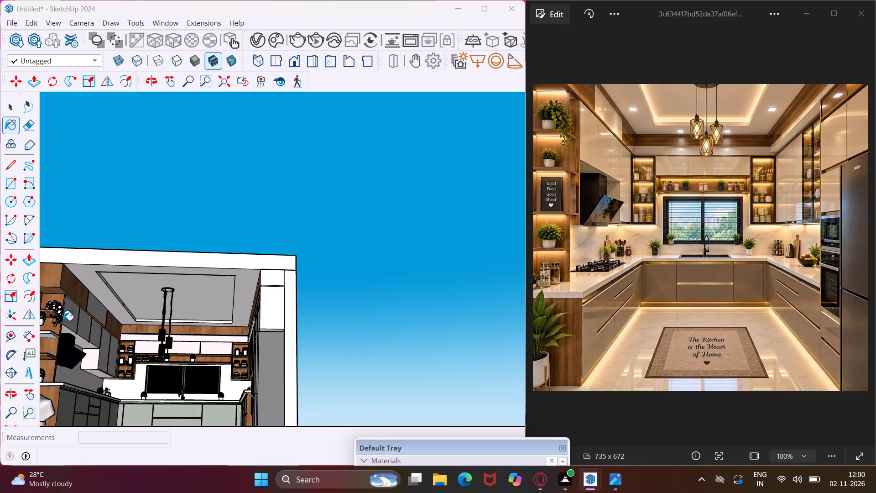
{"action": "scroll", "coordinate": [63, 320], "scroll_direction": "up", "scroll_amount": 9}
{"action": "middle_click_drag", "start_coordinate": [63, 320], "coordinate": [50, 369]}
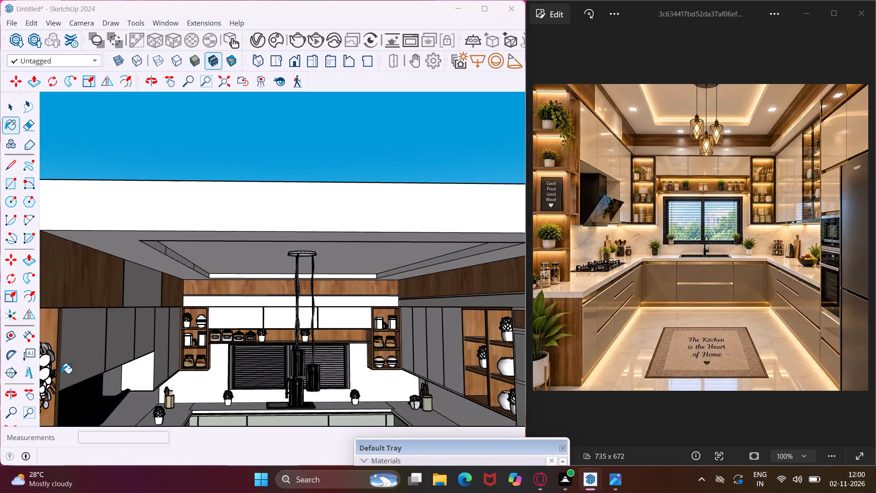
{"action": "scroll", "coordinate": [77, 352], "scroll_direction": "up", "scroll_amount": 9}
{"action": "middle_click_drag", "start_coordinate": [124, 327], "coordinate": [94, 331]}
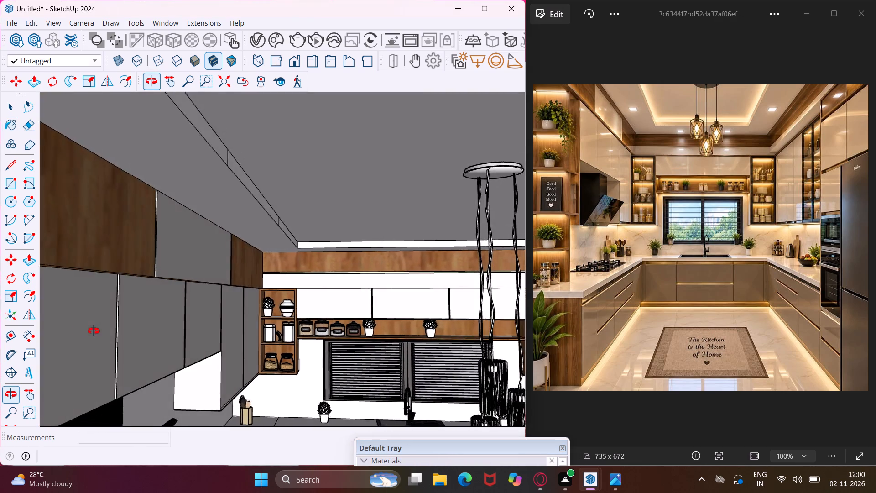
{"action": "middle_click_drag", "start_coordinate": [94, 331], "coordinate": [54, 331]}
{"action": "scroll", "coordinate": [82, 335], "scroll_direction": "up", "scroll_amount": 14}
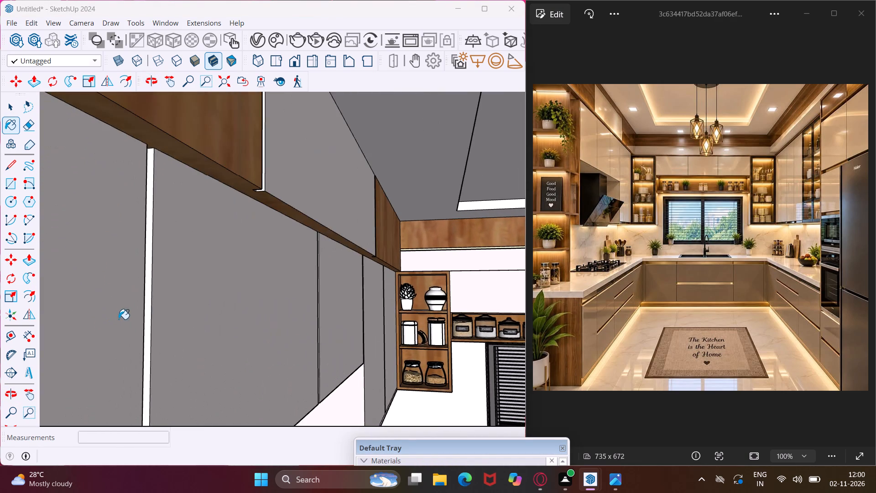
{"action": "scroll", "coordinate": [119, 319], "scroll_direction": "up", "scroll_amount": 4}
{"action": "left_click", "coordinate": [159, 351]}
Paint the back and side faces of the gap beside the wood panel above the left-wall cabinets pale yellow.
{"action": "middle_click_drag", "start_coordinate": [159, 351], "coordinate": [55, 355]}
{"action": "scroll", "coordinate": [273, 157], "scroll_direction": "up", "scroll_amount": 3}
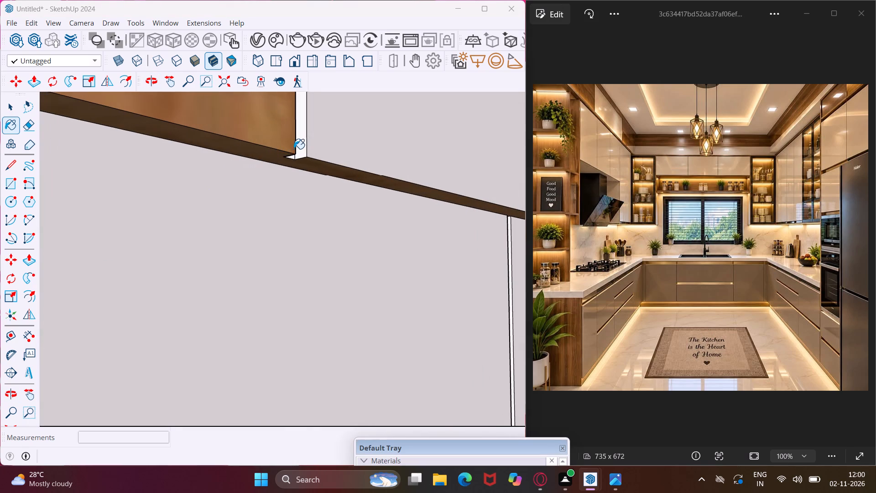
{"action": "left_click", "coordinate": [302, 142]}
{"action": "middle_click_drag", "start_coordinate": [303, 142], "coordinate": [172, 173]}
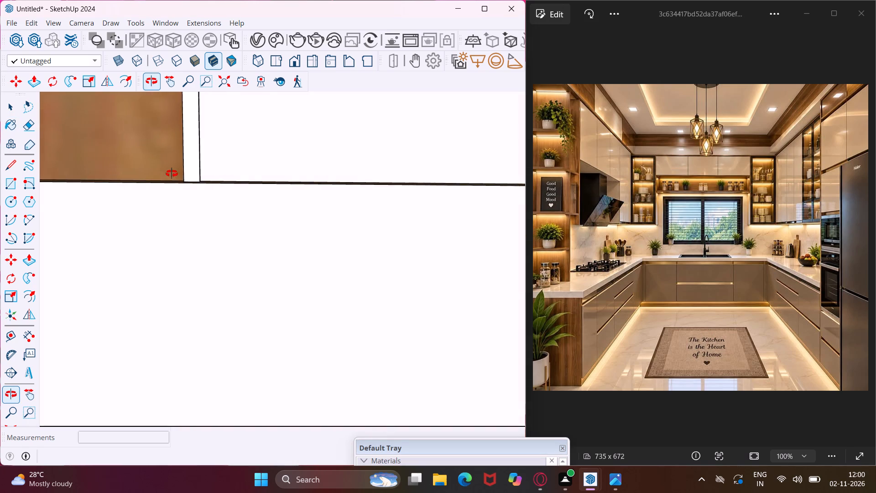
{"action": "middle_click_drag", "start_coordinate": [172, 173], "coordinate": [133, 181]}
{"action": "scroll", "coordinate": [152, 180], "scroll_direction": "up", "scroll_amount": 7}
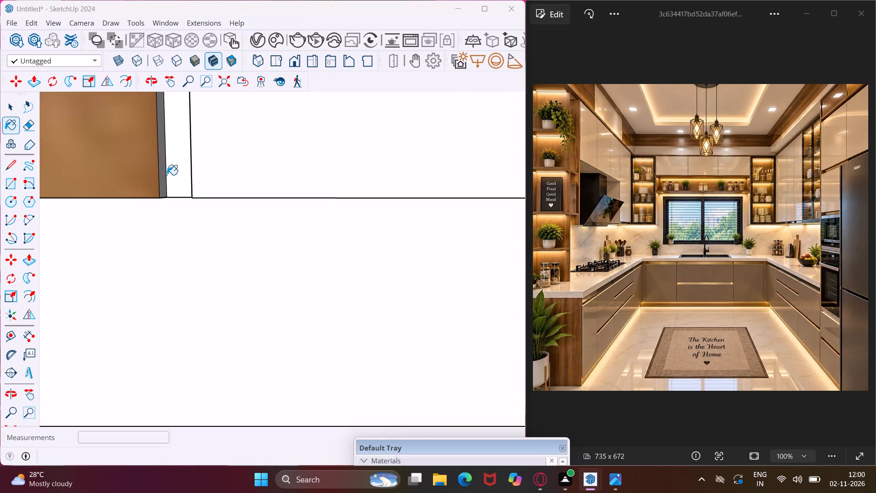
{"action": "left_click", "coordinate": [163, 172]}
{"action": "left_click", "coordinate": [174, 180]}
Paint the back and both side faces of the next door gap along the left-wall upper cabinets pale yellow.
{"action": "middle_click_drag", "start_coordinate": [174, 180], "coordinate": [258, 205]}
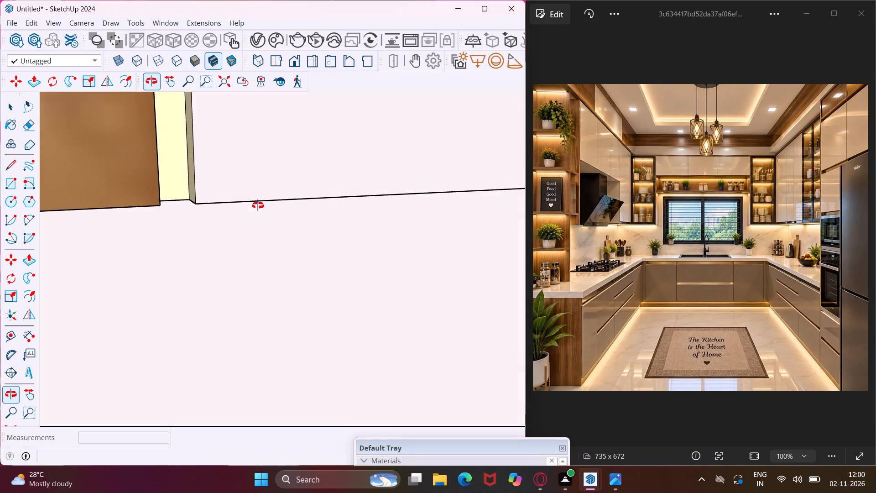
{"action": "middle_click_drag", "start_coordinate": [258, 205], "coordinate": [407, 191]}
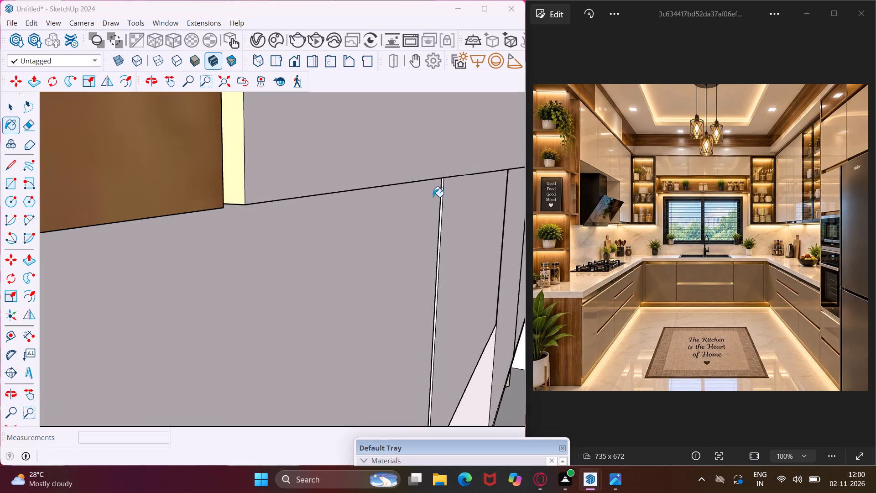
{"action": "scroll", "coordinate": [446, 198], "scroll_direction": "up", "scroll_amount": 16}
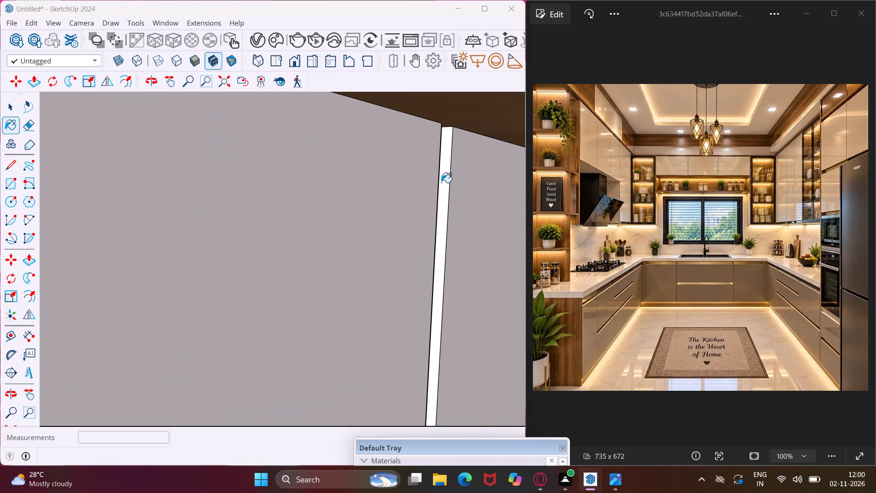
{"action": "left_click", "coordinate": [441, 180]}
{"action": "middle_click_drag", "start_coordinate": [426, 184], "coordinate": [152, 184]}
{"action": "left_click", "coordinate": [330, 228]}
{"action": "left_click", "coordinate": [367, 232]}
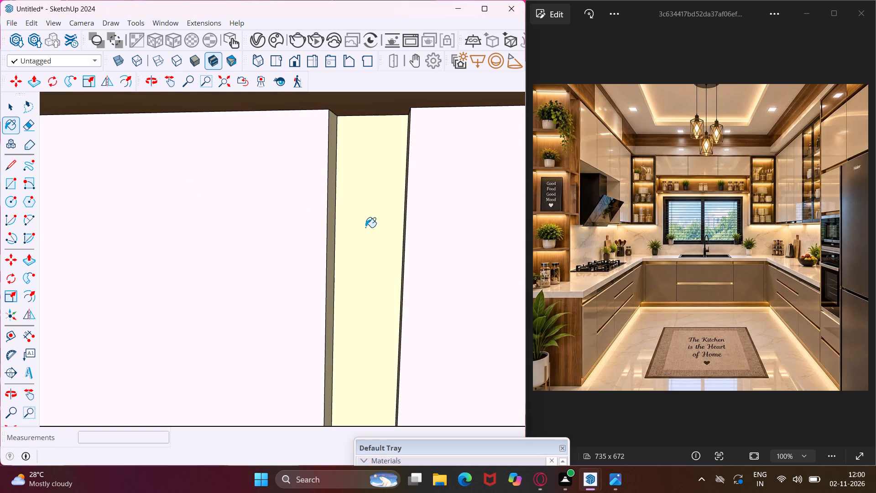
Paint the back and both side faces of the gap beside the taller left-wall upper cabinets pale yellow.
{"action": "scroll", "coordinate": [366, 208], "scroll_direction": "down", "scroll_amount": 5}
{"action": "scroll", "coordinate": [287, 211], "scroll_direction": "down", "scroll_amount": 5}
{"action": "middle_click_drag", "start_coordinate": [257, 215], "coordinate": [432, 220]}
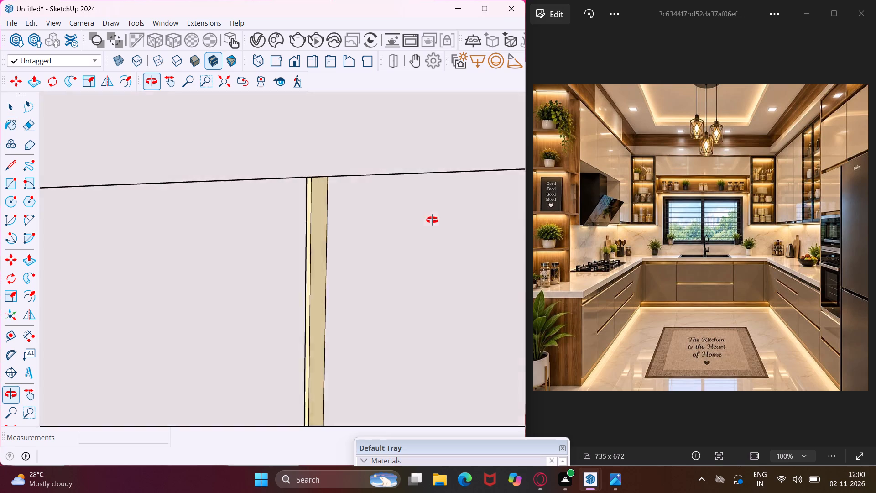
{"action": "middle_click_drag", "start_coordinate": [432, 220], "coordinate": [523, 221]}
{"action": "scroll", "coordinate": [502, 271], "scroll_direction": "up", "scroll_amount": 3}
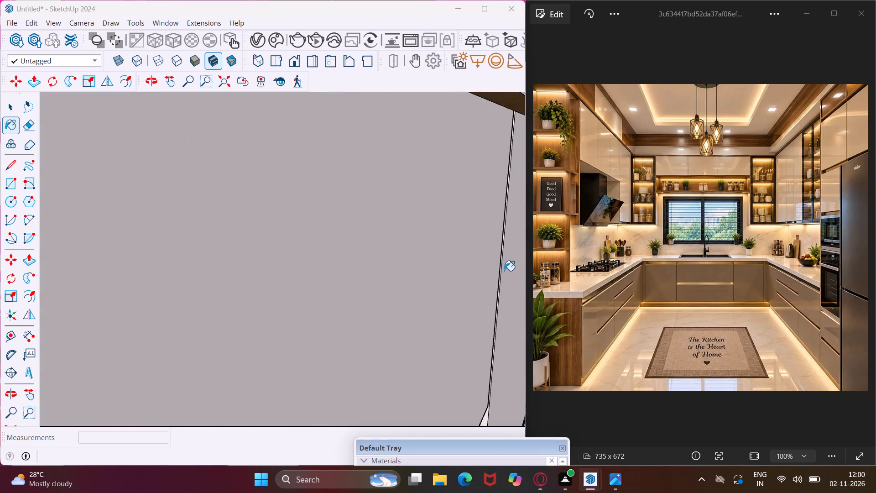
{"action": "scroll", "coordinate": [503, 266], "scroll_direction": "up", "scroll_amount": 20}
{"action": "scroll", "coordinate": [503, 266], "scroll_direction": "up", "scroll_amount": 3}
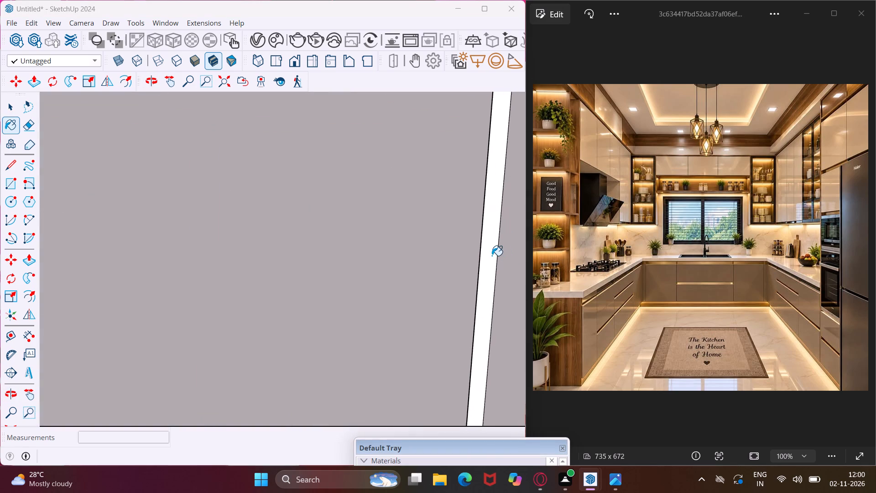
{"action": "left_click", "coordinate": [492, 256]}
{"action": "middle_click_drag", "start_coordinate": [492, 256], "coordinate": [177, 261]}
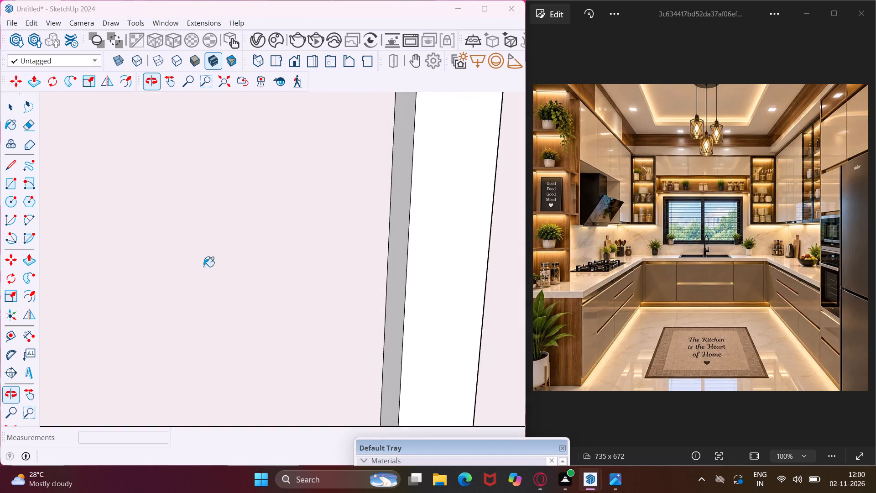
{"action": "left_click", "coordinate": [399, 282]}
{"action": "left_click", "coordinate": [446, 265]}
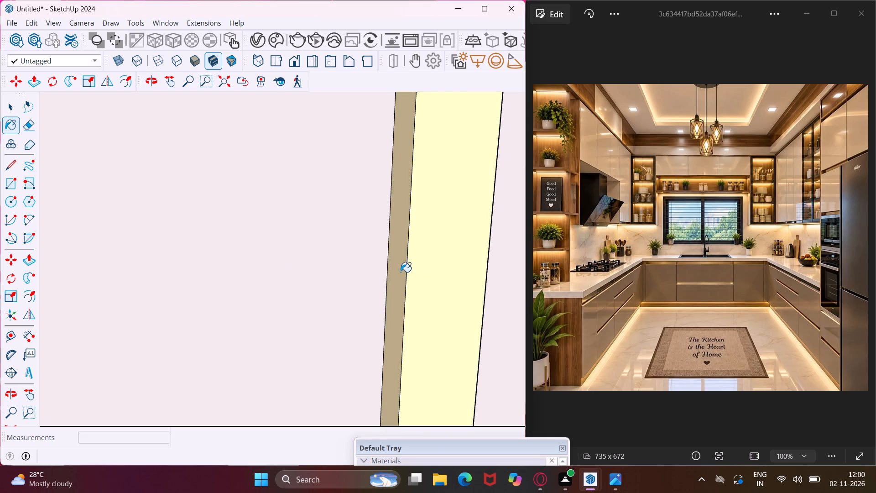
Paint the unpainted back and side faces of the upper-cabinet door gap above the range hood pale yellow.
{"action": "scroll", "coordinate": [401, 272], "scroll_direction": "down", "scroll_amount": 1}
{"action": "middle_click_drag", "start_coordinate": [401, 272], "coordinate": [559, 253]}
{"action": "scroll", "coordinate": [382, 230], "scroll_direction": "down", "scroll_amount": 13}
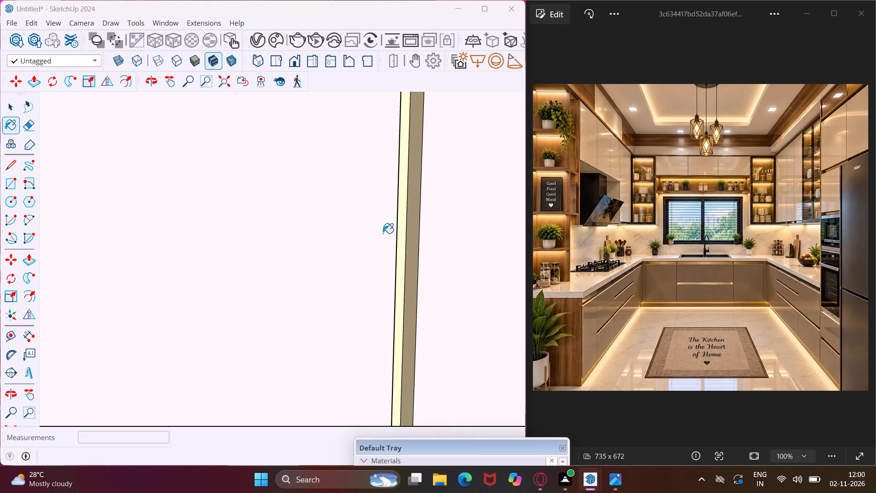
{"action": "scroll", "coordinate": [383, 233], "scroll_direction": "down", "scroll_amount": 20}
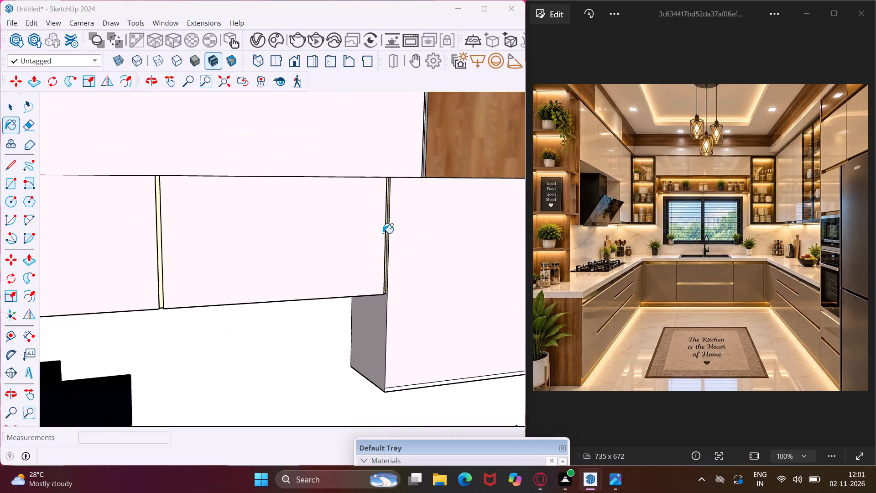
{"action": "scroll", "coordinate": [383, 233], "scroll_direction": "down", "scroll_amount": 3}
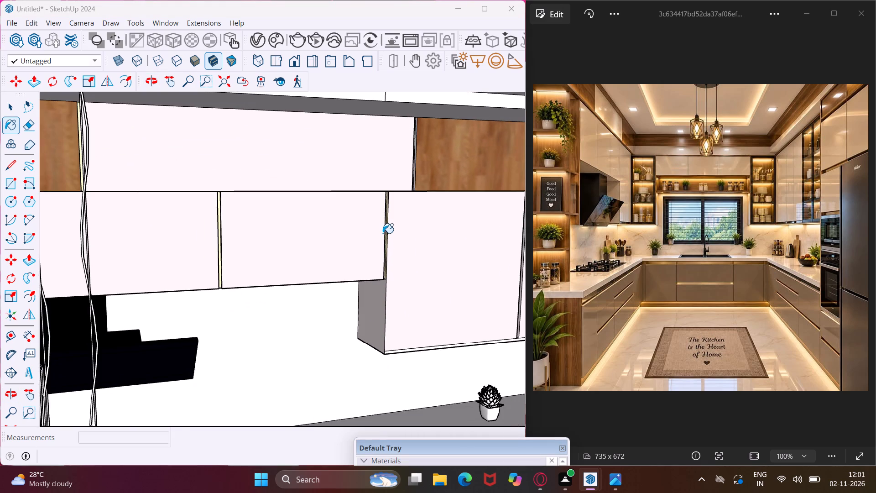
{"action": "middle_click_drag", "start_coordinate": [383, 233], "coordinate": [521, 232]}
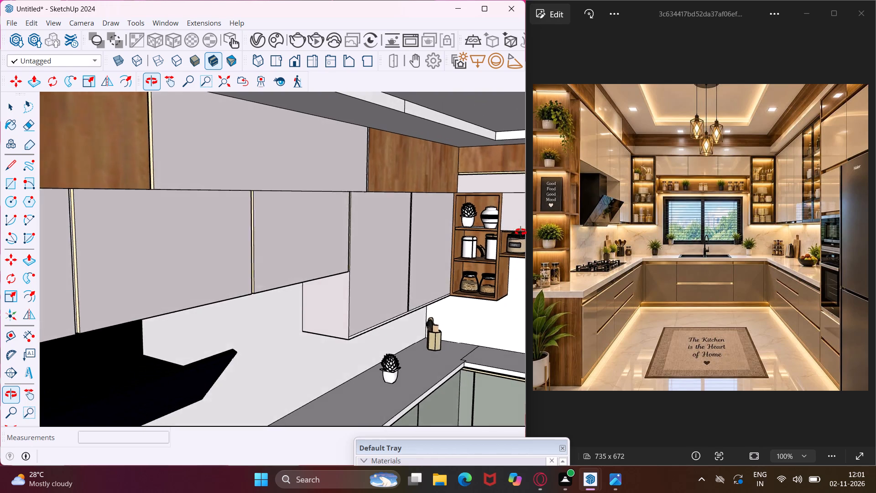
{"action": "middle_click_drag", "start_coordinate": [521, 232], "coordinate": [530, 233]}
{"action": "scroll", "coordinate": [292, 274], "scroll_direction": "down", "scroll_amount": 4}
{"action": "scroll", "coordinate": [176, 278], "scroll_direction": "down", "scroll_amount": 2}
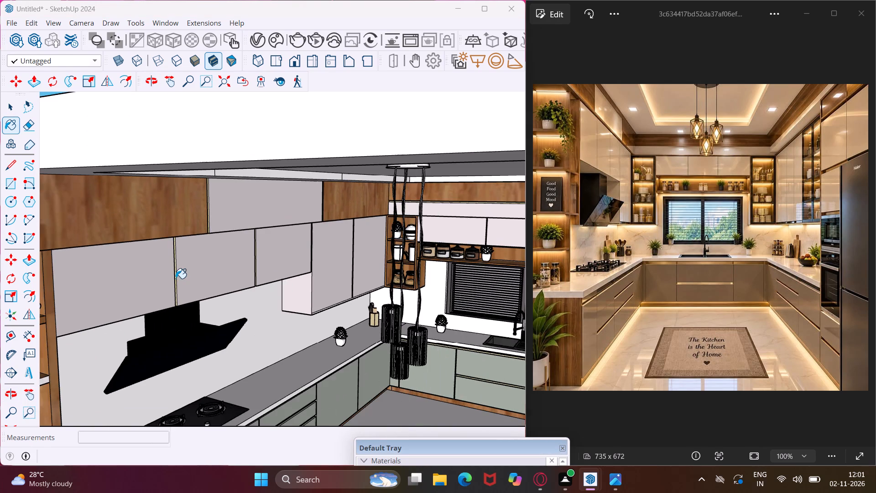
{"action": "scroll", "coordinate": [172, 276], "scroll_direction": "up", "scroll_amount": 17}
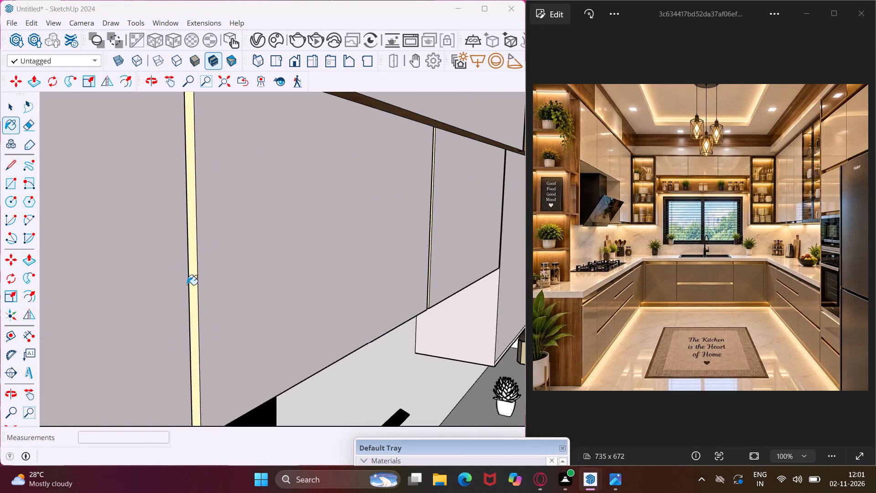
{"action": "scroll", "coordinate": [193, 289], "scroll_direction": "up", "scroll_amount": 1}
{"action": "middle_click_drag", "start_coordinate": [193, 289], "coordinate": [0, 297]}
{"action": "scroll", "coordinate": [193, 280], "scroll_direction": "up", "scroll_amount": 3}
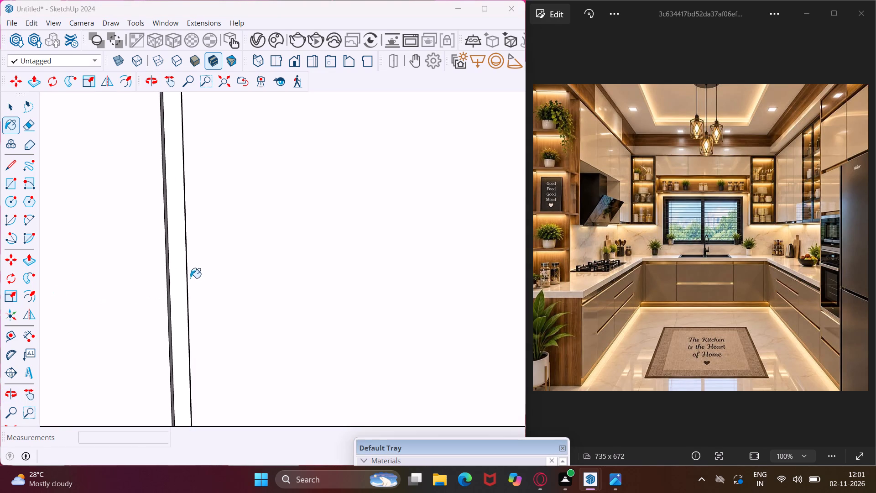
{"action": "scroll", "coordinate": [179, 276], "scroll_direction": "up", "scroll_amount": 3}
{"action": "left_click", "coordinate": [179, 276]}
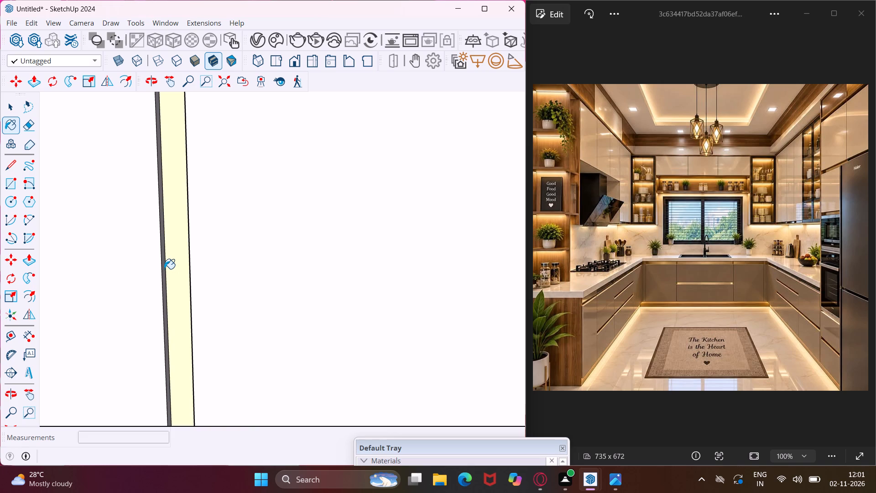
{"action": "left_click", "coordinate": [163, 269]}
Paint the back and side faces of the gap between the two taller left-wall upper doors near the corner shelf pale yellow.
{"action": "middle_click_drag", "start_coordinate": [163, 269], "coordinate": [134, 274]}
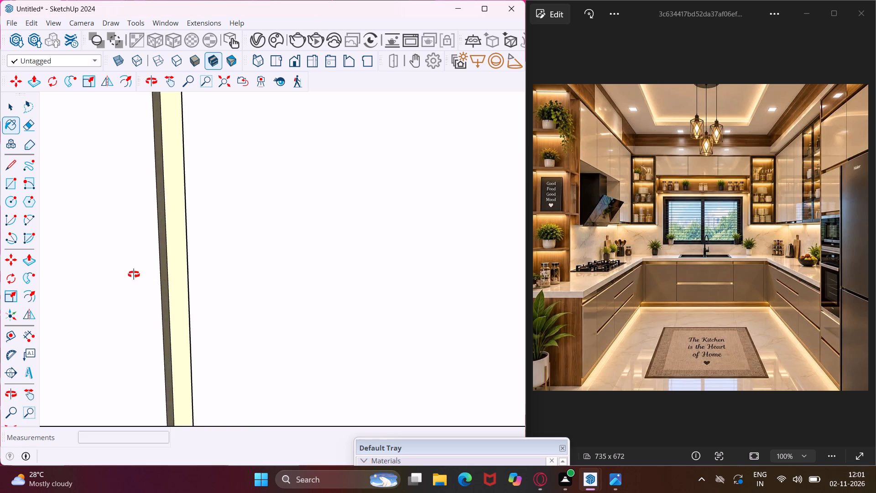
{"action": "middle_click_drag", "start_coordinate": [134, 274], "coordinate": [393, 285]}
{"action": "scroll", "coordinate": [279, 284], "scroll_direction": "down", "scroll_amount": 3}
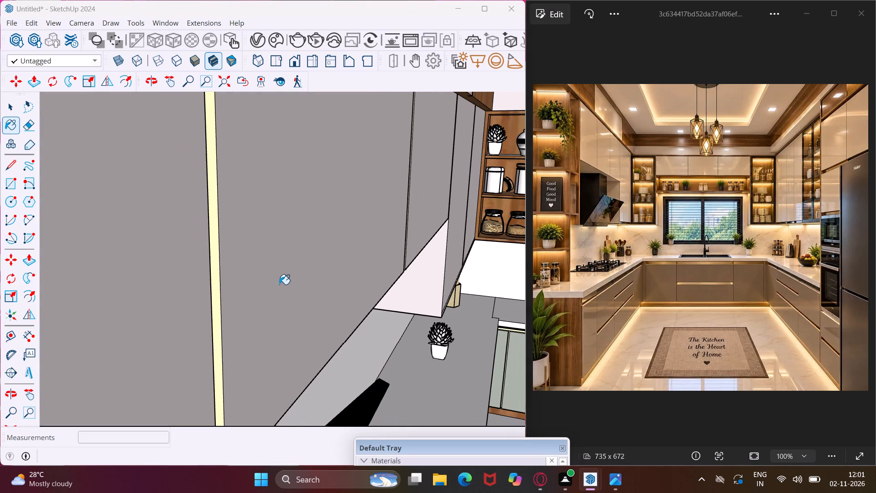
{"action": "scroll", "coordinate": [487, 227], "scroll_direction": "up", "scroll_amount": 10}
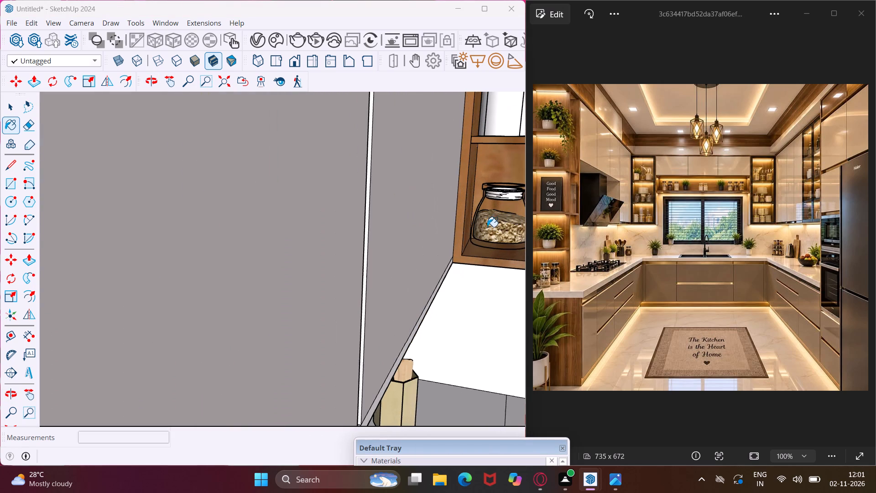
{"action": "middle_click_drag", "start_coordinate": [367, 301], "coordinate": [89, 329]}
{"action": "scroll", "coordinate": [235, 303], "scroll_direction": "up", "scroll_amount": 6}
{"action": "left_click", "coordinate": [250, 292]}
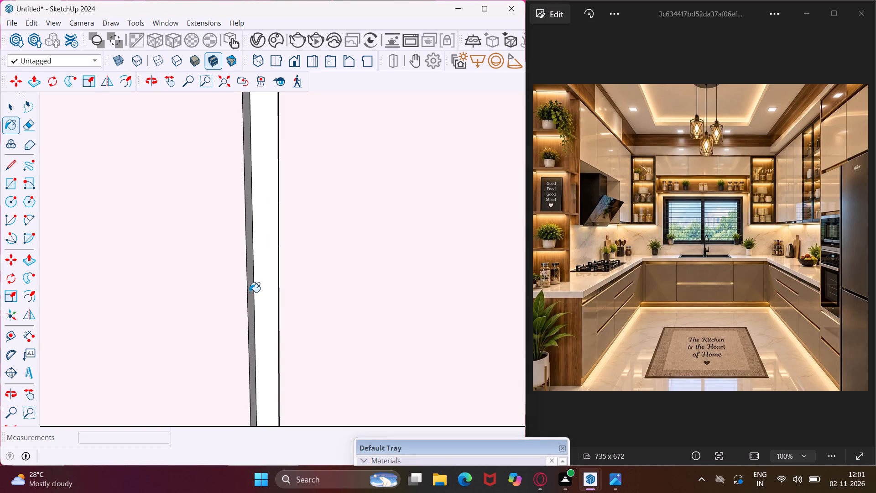
{"action": "left_click", "coordinate": [255, 288]}
{"action": "middle_click_drag", "start_coordinate": [319, 308], "coordinate": [365, 310]}
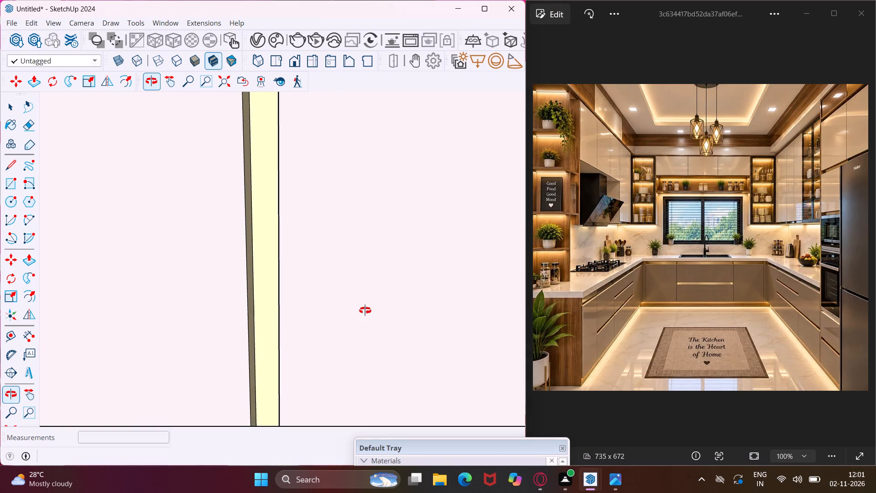
{"action": "middle_click_drag", "start_coordinate": [365, 310], "coordinate": [455, 331]}
{"action": "left_click", "coordinate": [283, 308]}
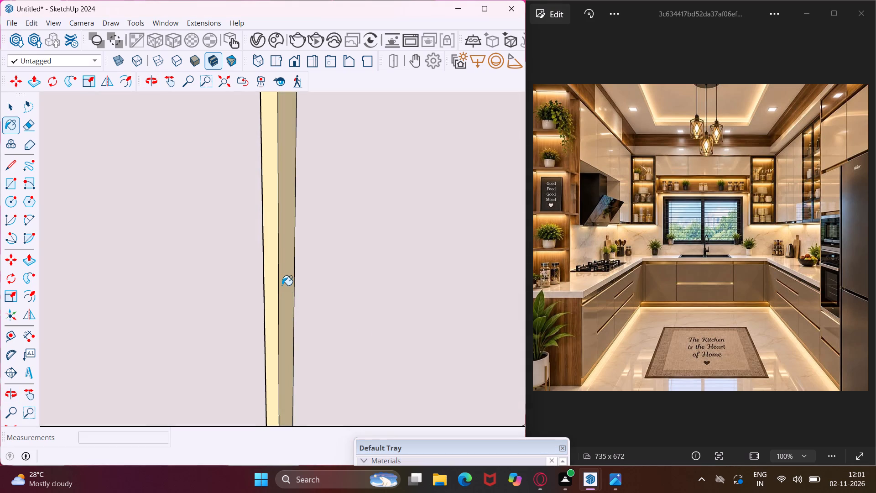
Paint the back face and ledge of the recess beneath the left-wall countertop pale yellow.
{"action": "scroll", "coordinate": [280, 282], "scroll_direction": "down", "scroll_amount": 5}
{"action": "middle_click_drag", "start_coordinate": [280, 282], "coordinate": [341, 224]}
{"action": "scroll", "coordinate": [339, 226], "scroll_direction": "down", "scroll_amount": 11}
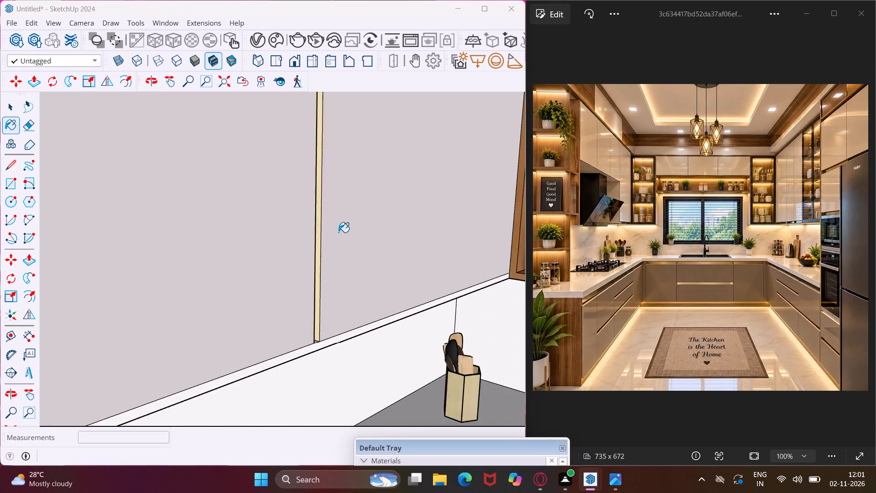
{"action": "scroll", "coordinate": [338, 235], "scroll_direction": "down", "scroll_amount": 13}
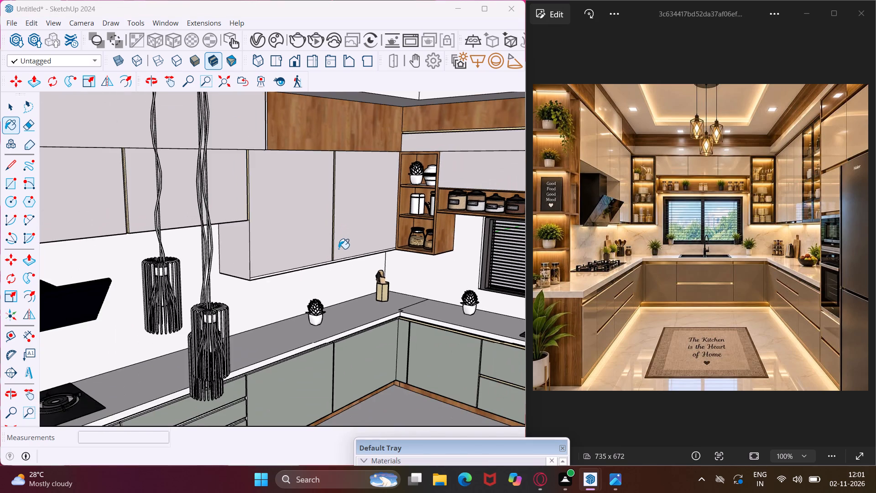
{"action": "scroll", "coordinate": [339, 249], "scroll_direction": "down", "scroll_amount": 3}
{"action": "middle_click_drag", "start_coordinate": [325, 290], "coordinate": [477, 303]}
{"action": "scroll", "coordinate": [455, 293], "scroll_direction": "down", "scroll_amount": 6}
{"action": "scroll", "coordinate": [418, 282], "scroll_direction": "down", "scroll_amount": 6}
{"action": "scroll", "coordinate": [376, 278], "scroll_direction": "down", "scroll_amount": 10}
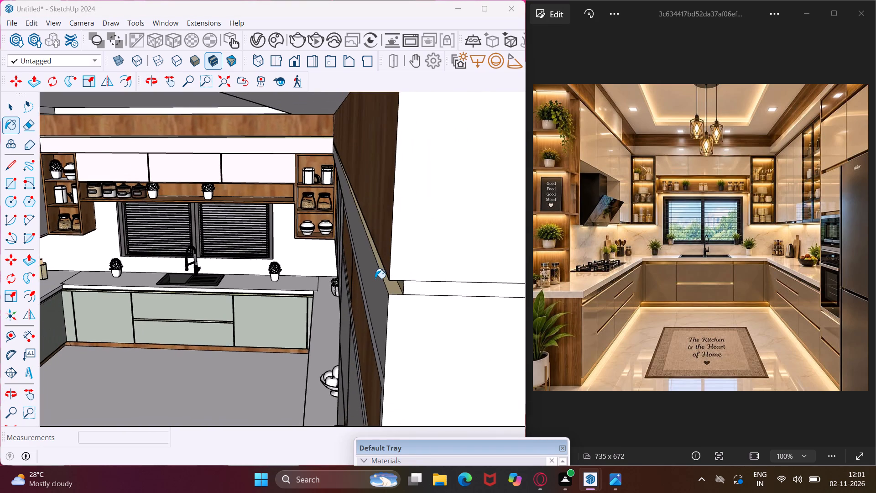
{"action": "scroll", "coordinate": [375, 278], "scroll_direction": "down", "scroll_amount": 18}
{"action": "scroll", "coordinate": [372, 276], "scroll_direction": "down", "scroll_amount": 11}
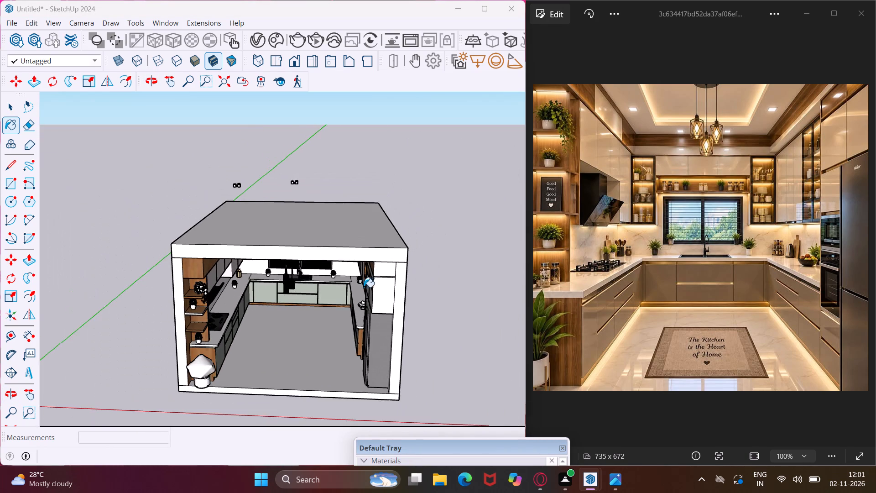
{"action": "scroll", "coordinate": [237, 352], "scroll_direction": "up", "scroll_amount": 19}
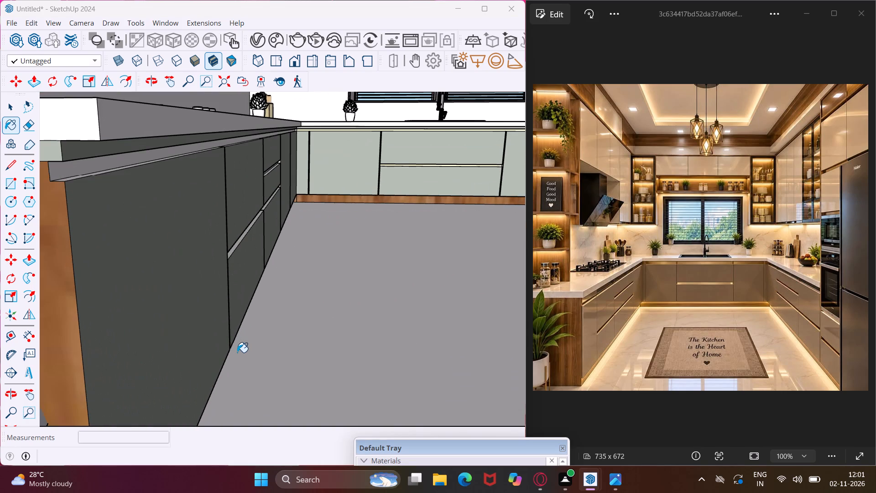
{"action": "scroll", "coordinate": [54, 178], "scroll_direction": "up", "scroll_amount": 5}
{"action": "left_click", "coordinate": [54, 174]}
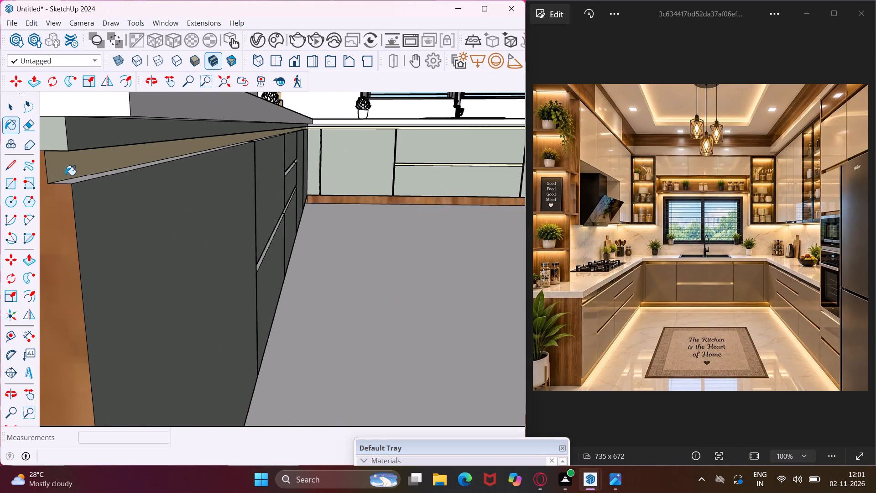
{"action": "middle_click_drag", "start_coordinate": [65, 175], "coordinate": [95, 189]}
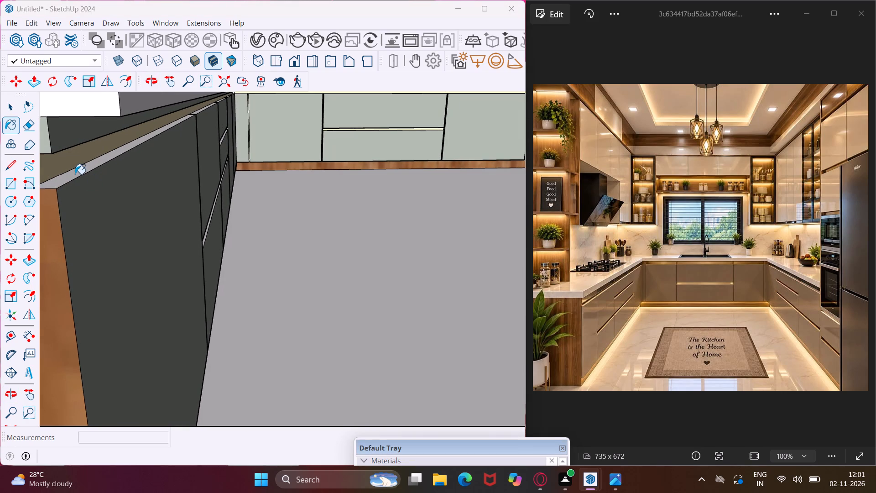
{"action": "left_click", "coordinate": [75, 174]}
Paint the ledge and back face of the horizontal groove between the nearest left-wall base drawers pale yellow.
{"action": "scroll", "coordinate": [99, 162], "scroll_direction": "down", "scroll_amount": 14}
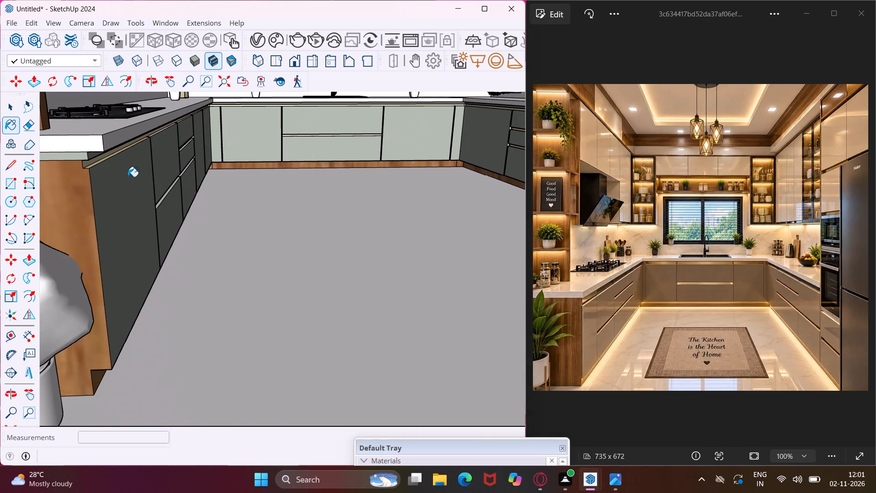
{"action": "scroll", "coordinate": [158, 206], "scroll_direction": "up", "scroll_amount": 14}
{"action": "left_click", "coordinate": [158, 205]}
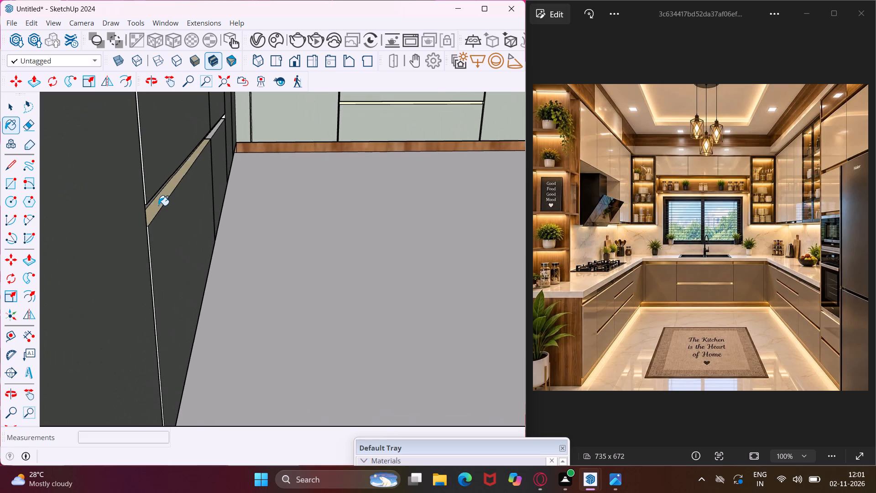
{"action": "middle_click_drag", "start_coordinate": [158, 205], "coordinate": [13, 227]}
{"action": "scroll", "coordinate": [176, 206], "scroll_direction": "up", "scroll_amount": 2}
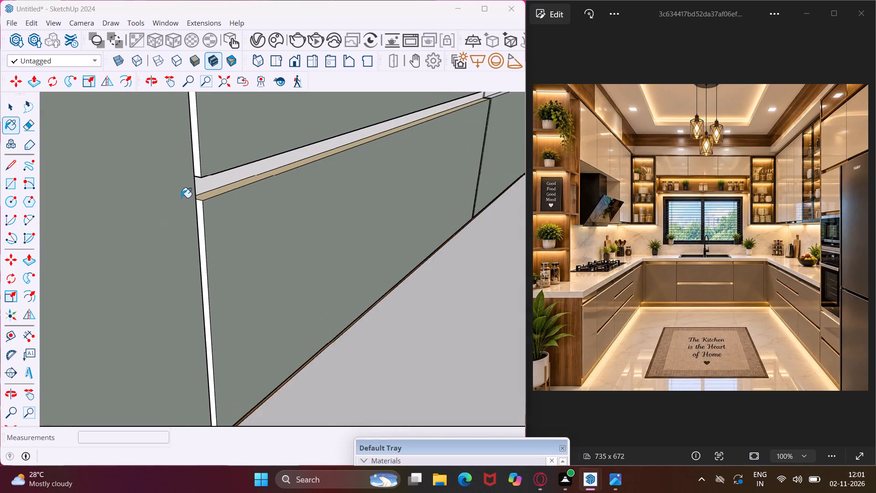
{"action": "scroll", "coordinate": [181, 198], "scroll_direction": "up", "scroll_amount": 4}
{"action": "left_click", "coordinate": [208, 183]}
Paint the back and side faces of the vertical gap between the left-wall base end panel and the adjoining drawers pale yellow.
{"action": "left_click", "coordinate": [201, 210]}
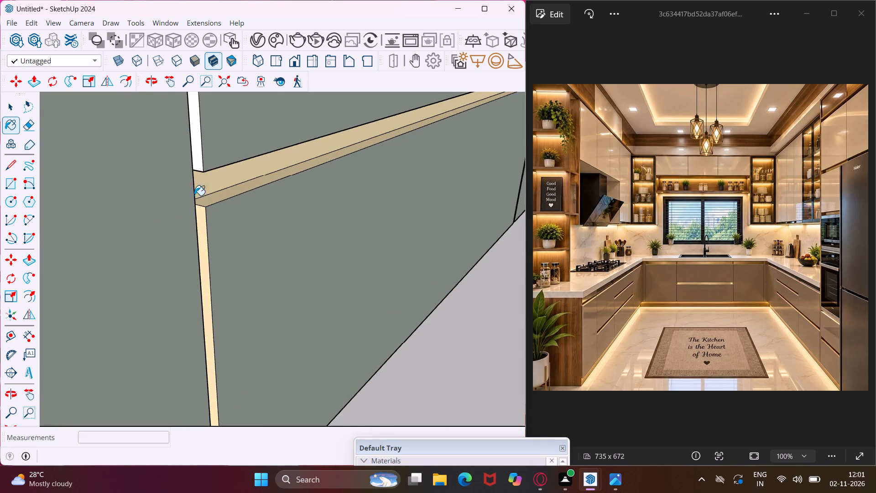
{"action": "left_click", "coordinate": [197, 163]}
{"action": "middle_click_drag", "start_coordinate": [197, 163], "coordinate": [51, 201]}
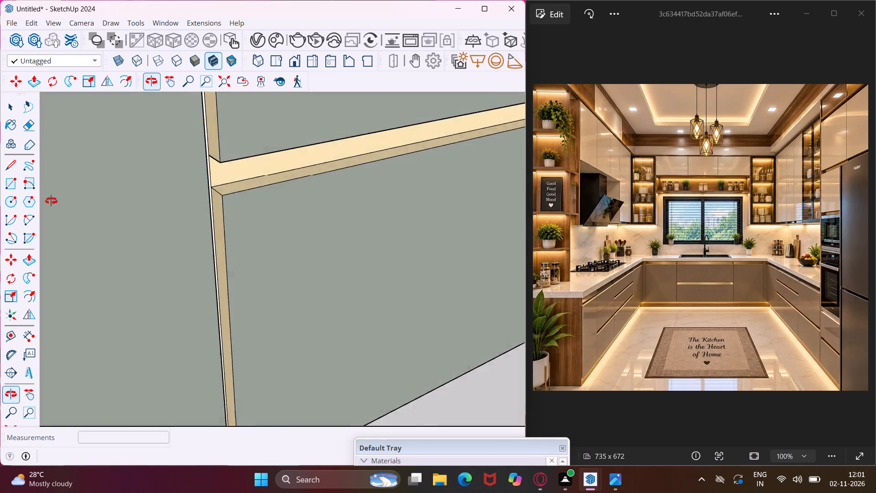
{"action": "middle_click_drag", "start_coordinate": [51, 201], "coordinate": [0, 234]}
{"action": "scroll", "coordinate": [256, 216], "scroll_direction": "up", "scroll_amount": 3}
{"action": "left_click", "coordinate": [244, 182]}
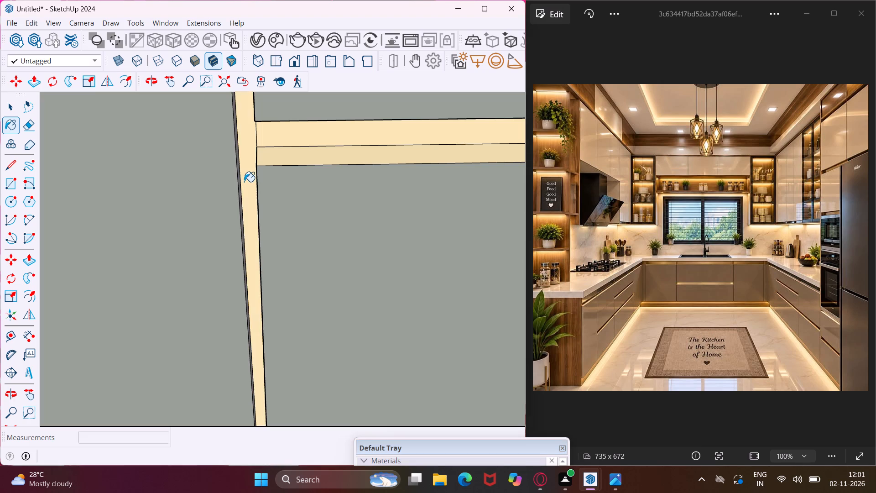
{"action": "middle_click_drag", "start_coordinate": [244, 182], "coordinate": [187, 182]}
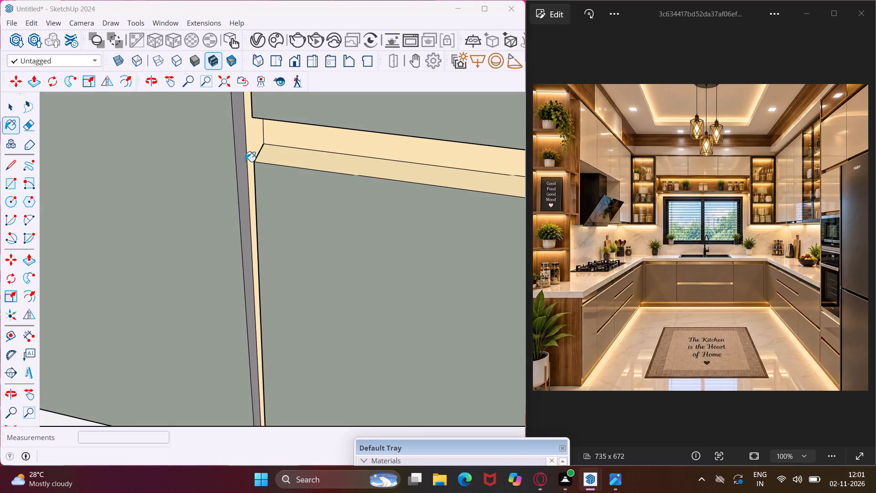
{"action": "left_click", "coordinate": [241, 160]}
{"action": "middle_click_drag", "start_coordinate": [243, 161], "coordinate": [483, 165]}
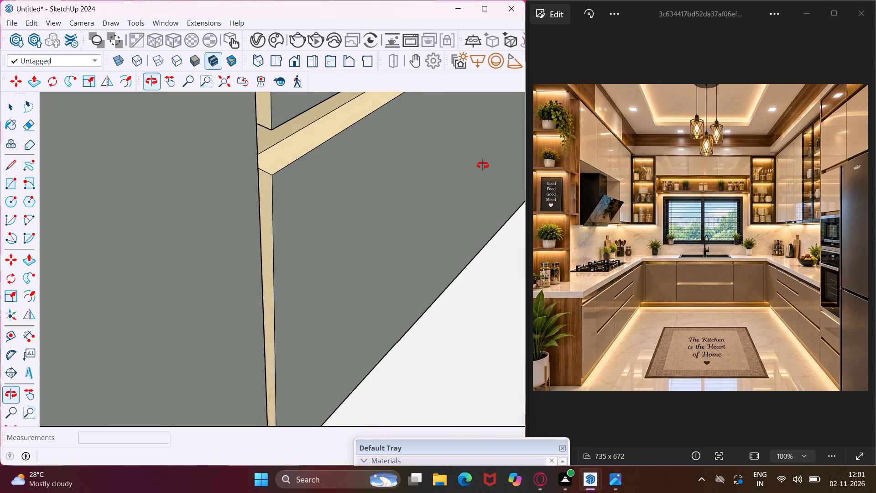
{"action": "middle_click_drag", "start_coordinate": [483, 165], "coordinate": [483, 165]}
{"action": "scroll", "coordinate": [483, 165], "scroll_direction": "down", "scroll_amount": 13}
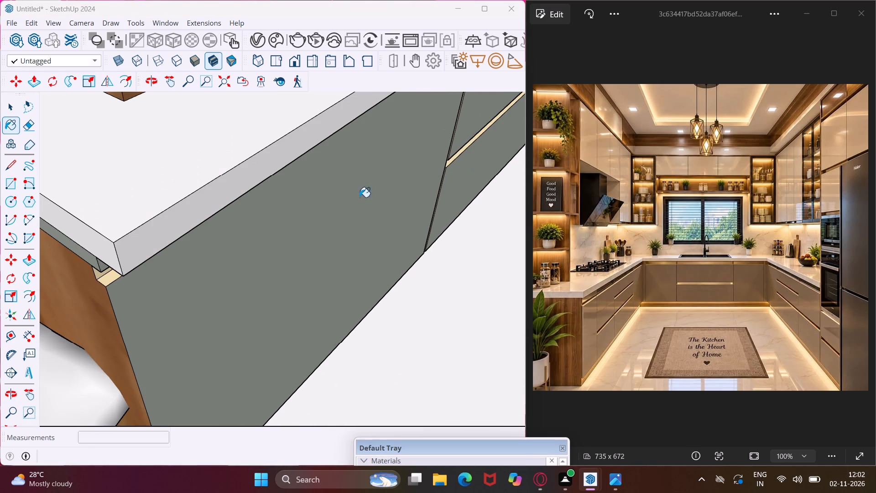
Paint the end of the recess beneath the left-wall countertop, beside the wooden end panel, pale yellow.
{"action": "middle_click_drag", "start_coordinate": [85, 284], "coordinate": [95, 117]}
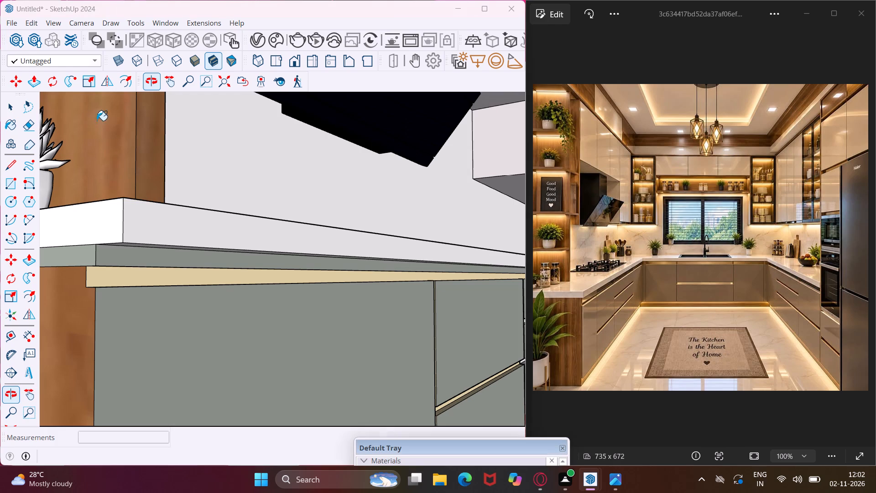
{"action": "scroll", "coordinate": [117, 270], "scroll_direction": "up", "scroll_amount": 4}
{"action": "middle_click_drag", "start_coordinate": [117, 270], "coordinate": [130, 211]}
{"action": "left_click", "coordinate": [111, 258]}
{"action": "scroll", "coordinate": [129, 278], "scroll_direction": "down", "scroll_amount": 4}
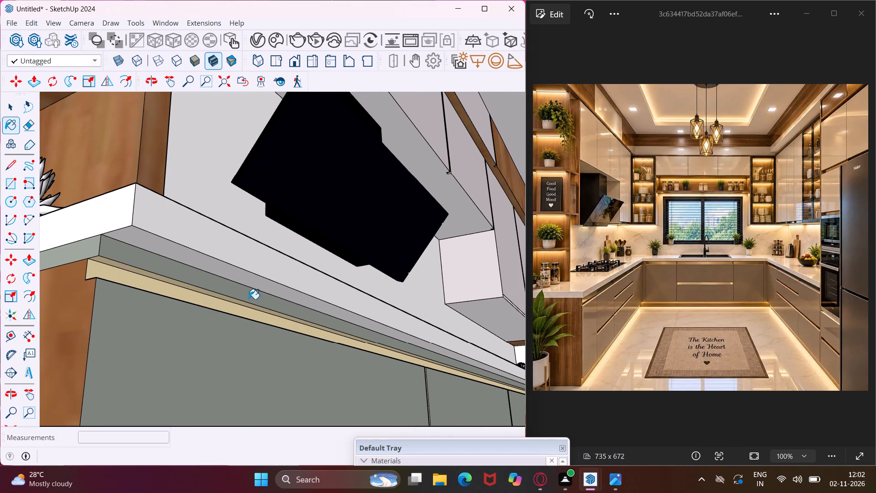
Paint the top edge of the left-wall base cabinet front below the cooktop pale yellow.
{"action": "middle_click_drag", "start_coordinate": [469, 360], "coordinate": [424, 452]}
{"action": "scroll", "coordinate": [440, 376], "scroll_direction": "up", "scroll_amount": 12}
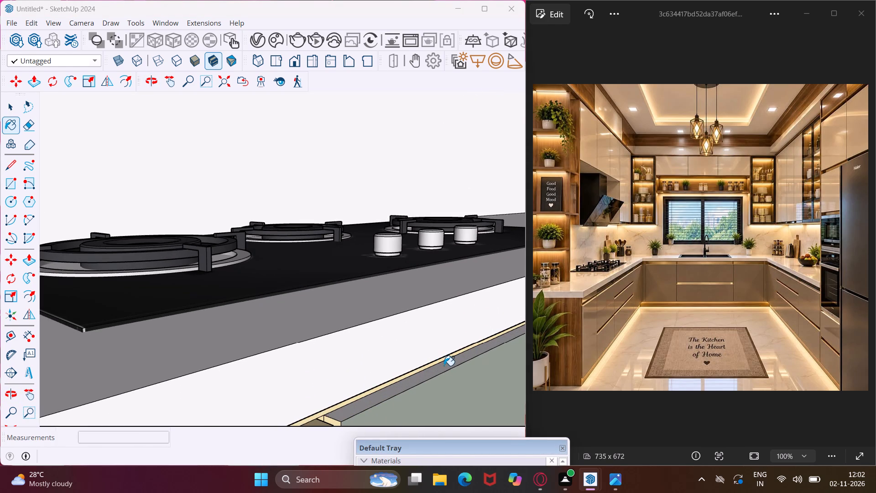
{"action": "left_click", "coordinate": [444, 366]}
Paint the lower groove of the left-wall three-drawer unit and the vertical gap segment on its cooktop side pale yellow.
{"action": "scroll", "coordinate": [182, 383], "scroll_direction": "down", "scroll_amount": 5}
{"action": "scroll", "coordinate": [155, 350], "scroll_direction": "down", "scroll_amount": 11}
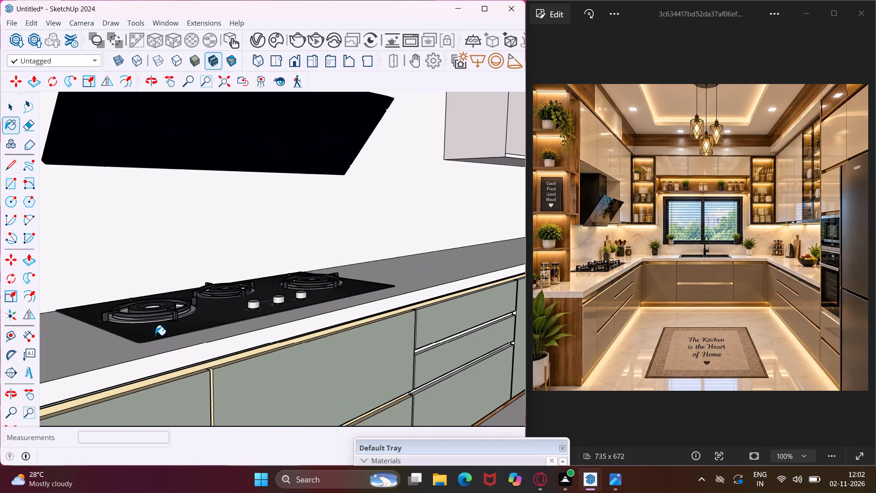
{"action": "scroll", "coordinate": [219, 332], "scroll_direction": "down", "scroll_amount": 3}
{"action": "scroll", "coordinate": [383, 384], "scroll_direction": "up", "scroll_amount": 10}
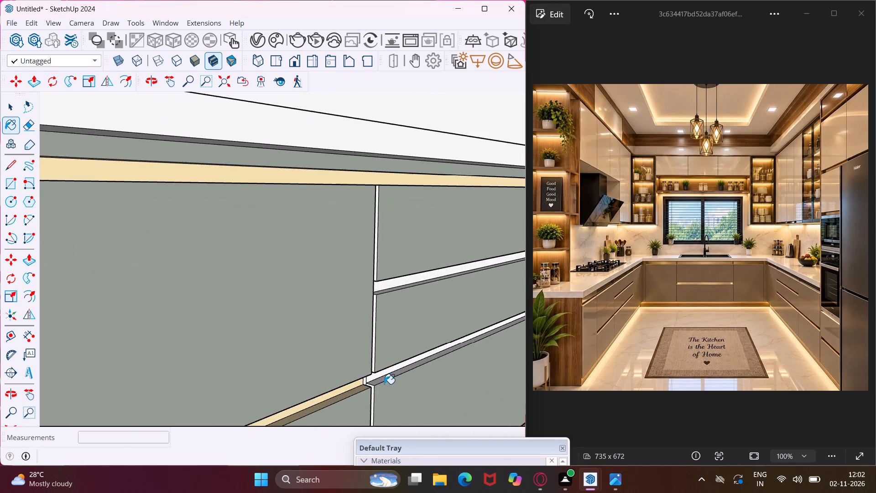
{"action": "scroll", "coordinate": [384, 384], "scroll_direction": "up", "scroll_amount": 12}
{"action": "left_click", "coordinate": [369, 383]}
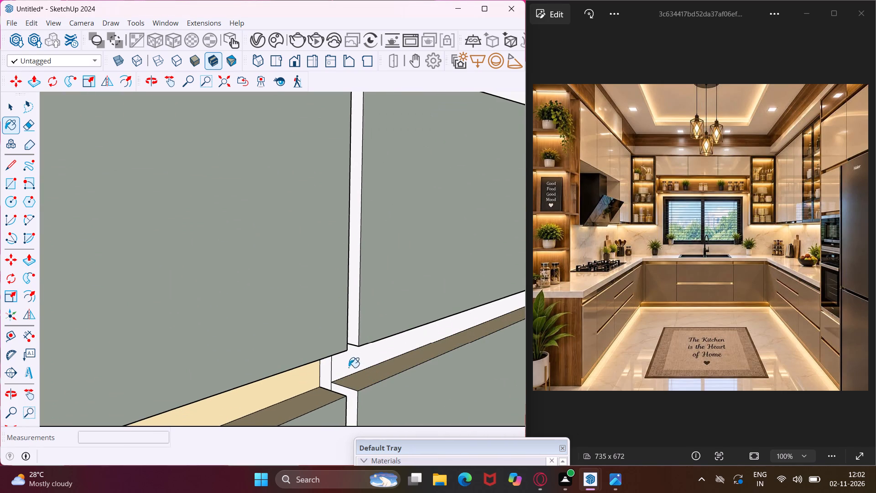
{"action": "left_click", "coordinate": [354, 332]}
{"action": "left_click", "coordinate": [355, 360]}
Paint the remaining side and back faces where the cooktop-side vertical gap meets the lower drawer groove pale yellow.
{"action": "middle_click_drag", "start_coordinate": [358, 364], "coordinate": [330, 362]}
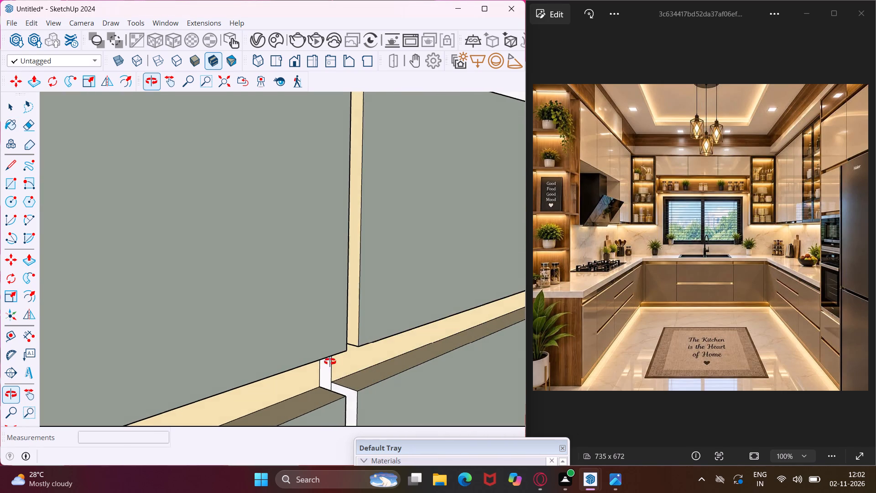
{"action": "middle_click_drag", "start_coordinate": [330, 362], "coordinate": [285, 351]}
{"action": "left_click", "coordinate": [326, 384]}
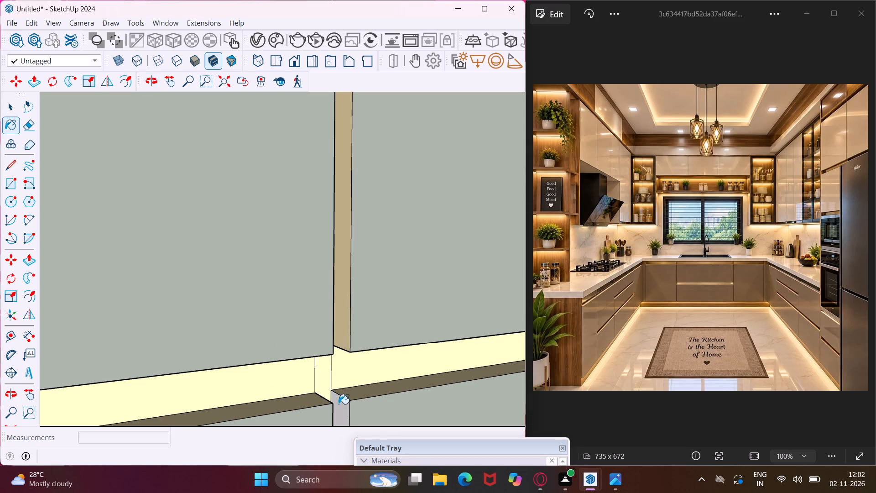
{"action": "left_click", "coordinate": [339, 404]}
{"action": "middle_click_drag", "start_coordinate": [341, 389], "coordinate": [195, 408]}
{"action": "scroll", "coordinate": [263, 368], "scroll_direction": "up", "scroll_amount": 3}
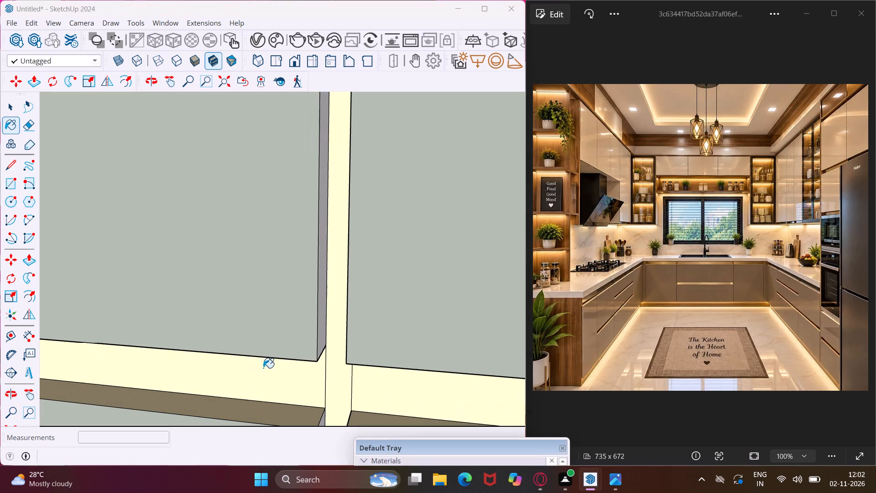
{"action": "left_click", "coordinate": [319, 343]}
{"action": "scroll", "coordinate": [317, 353], "scroll_direction": "down", "scroll_amount": 5}
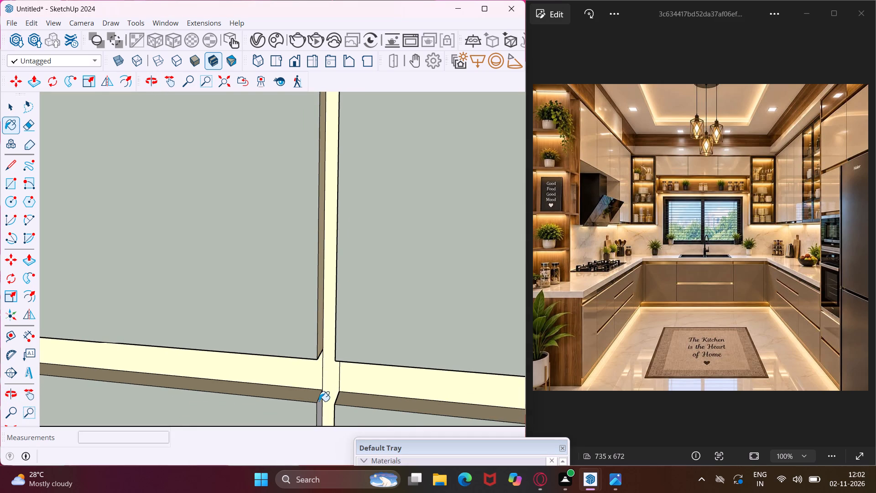
{"action": "left_click", "coordinate": [319, 401]}
{"action": "left_click", "coordinate": [321, 402]}
{"action": "middle_click_drag", "start_coordinate": [314, 386], "coordinate": [316, 387]}
Paint the three-drawer unit's upper groove and the topmost segment of its cooktop-side vertical gap pale yellow.
{"action": "middle_click_drag", "start_coordinate": [316, 387], "coordinate": [623, 357]}
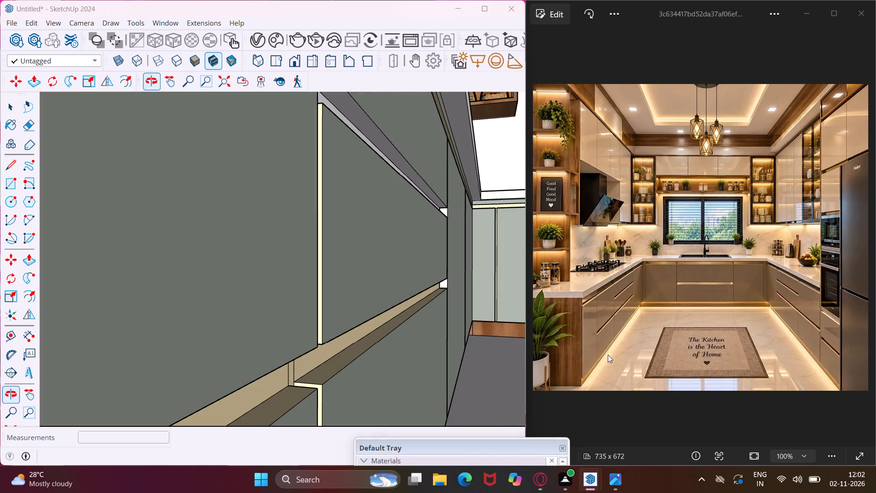
{"action": "scroll", "coordinate": [400, 161], "scroll_direction": "up", "scroll_amount": 3}
{"action": "left_click", "coordinate": [393, 149]}
{"action": "middle_click_drag", "start_coordinate": [393, 149], "coordinate": [399, 195]}
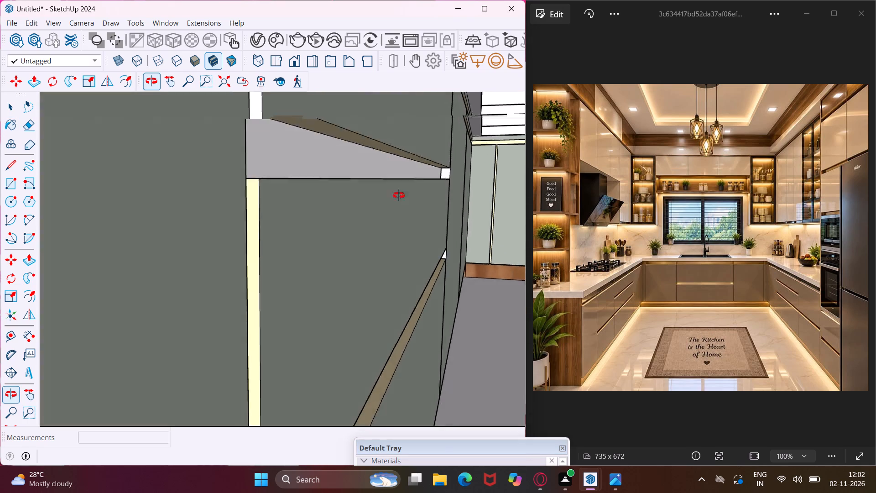
{"action": "middle_click_drag", "start_coordinate": [399, 195], "coordinate": [401, 207]}
{"action": "left_click", "coordinate": [342, 216]}
{"action": "left_click", "coordinate": [331, 200]}
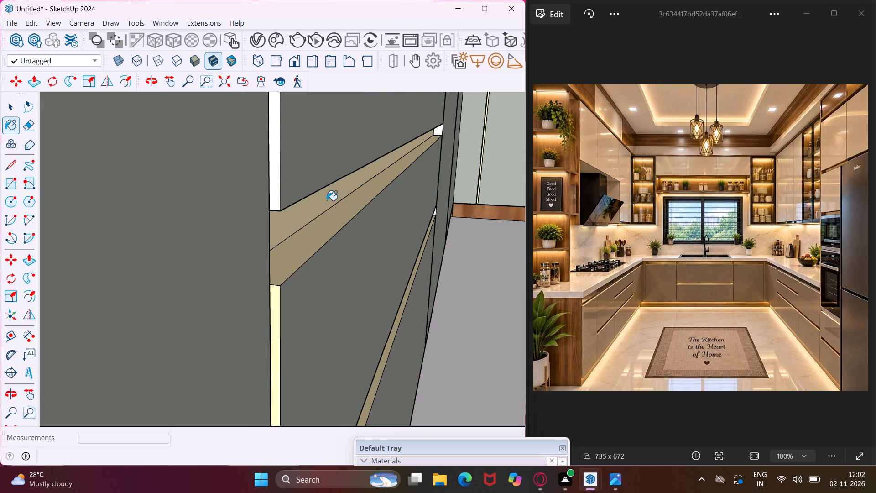
{"action": "left_click", "coordinate": [275, 162]}
Paint the back and side faces of the vertical gap between the three-drawer unit and the door toward the corner pale yellow.
{"action": "scroll", "coordinate": [454, 140], "scroll_direction": "up", "scroll_amount": 3}
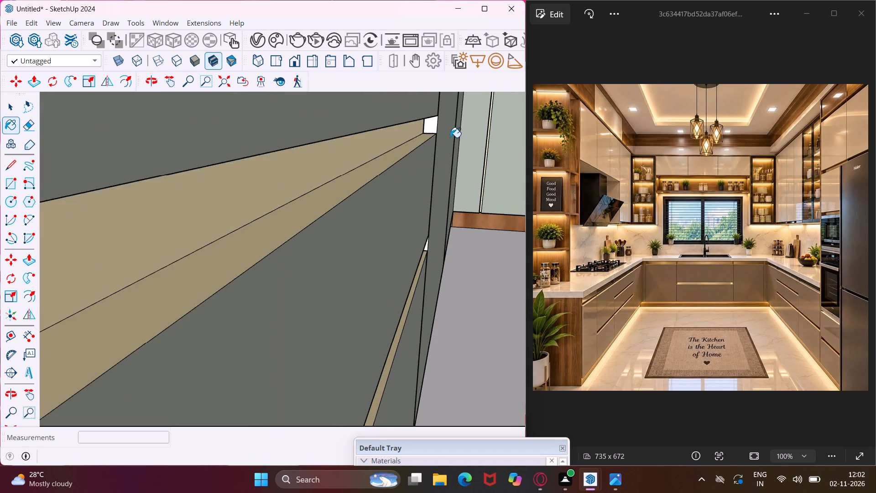
{"action": "scroll", "coordinate": [450, 137], "scroll_direction": "up", "scroll_amount": 1}
{"action": "left_click", "coordinate": [423, 122]}
{"action": "middle_click_drag", "start_coordinate": [423, 122], "coordinate": [266, 187]}
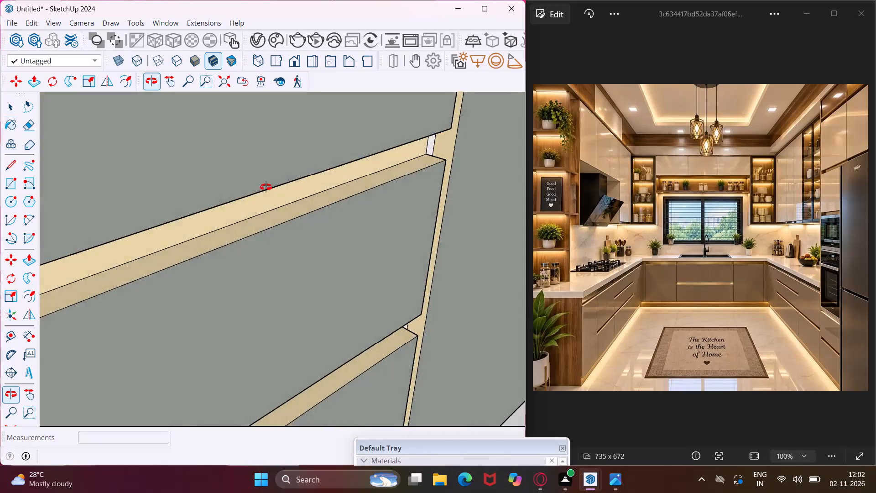
{"action": "middle_click_drag", "start_coordinate": [266, 187], "coordinate": [75, 187]}
{"action": "scroll", "coordinate": [261, 170], "scroll_direction": "up", "scroll_amount": 3}
{"action": "left_click", "coordinate": [299, 160]}
{"action": "left_click", "coordinate": [299, 237]}
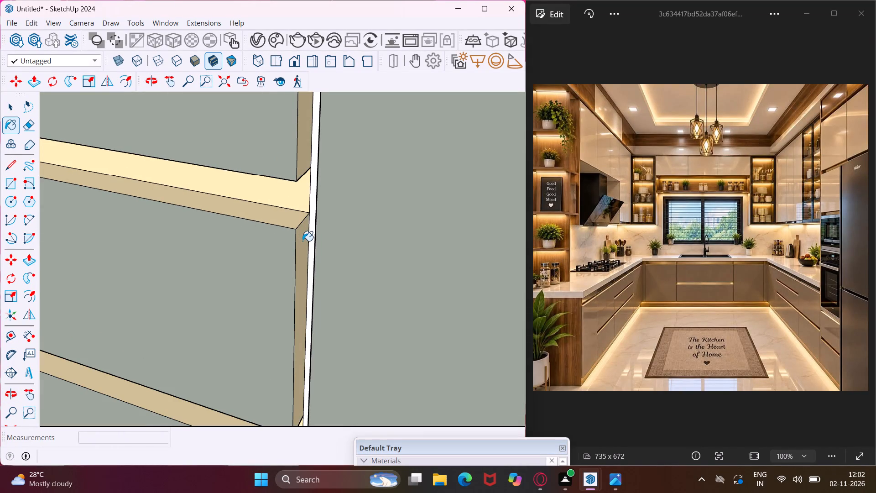
{"action": "left_click", "coordinate": [311, 208]}
{"action": "scroll", "coordinate": [297, 194], "scroll_direction": "down", "scroll_amount": 3}
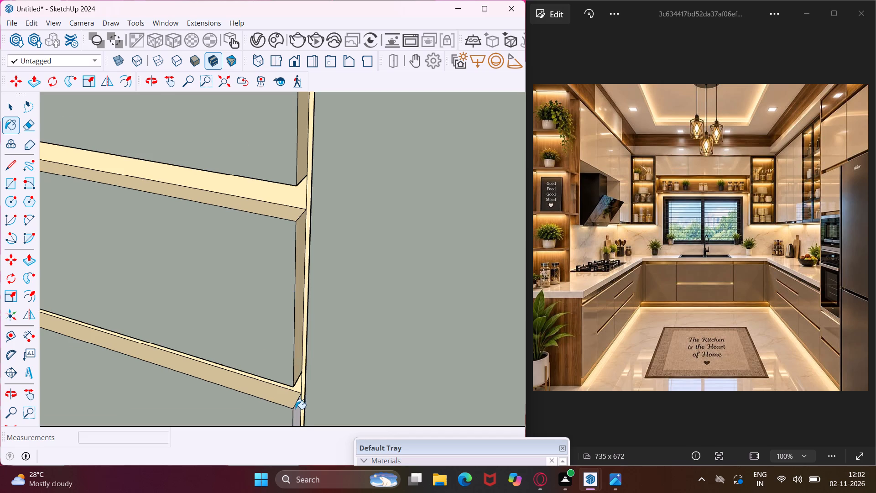
{"action": "scroll", "coordinate": [295, 409], "scroll_direction": "up", "scroll_amount": 2}
{"action": "left_click", "coordinate": [295, 409]}
Paint the top edges of the upper drawer front and the adjoining door beneath the countertop pale yellow.
{"action": "middle_click_drag", "start_coordinate": [284, 389], "coordinate": [434, 302]}
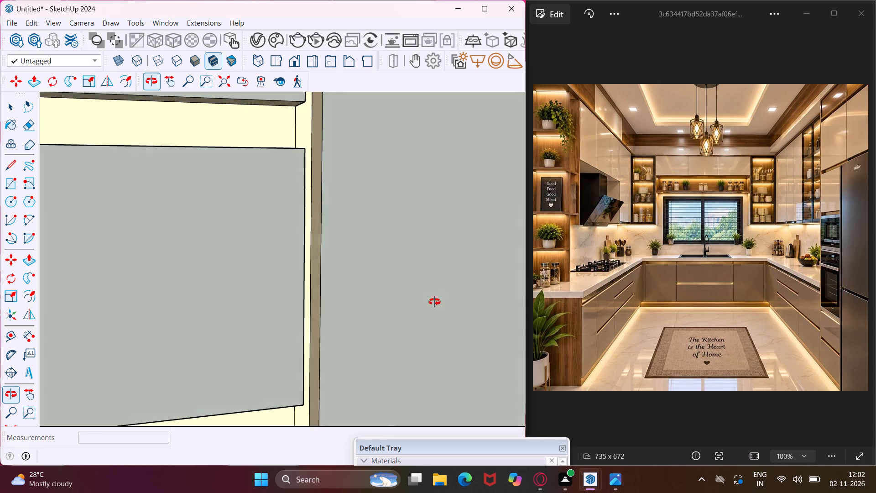
{"action": "middle_click_drag", "start_coordinate": [434, 302], "coordinate": [514, 385]}
{"action": "scroll", "coordinate": [385, 332], "scroll_direction": "down", "scroll_amount": 4}
{"action": "scroll", "coordinate": [345, 316], "scroll_direction": "down", "scroll_amount": 4}
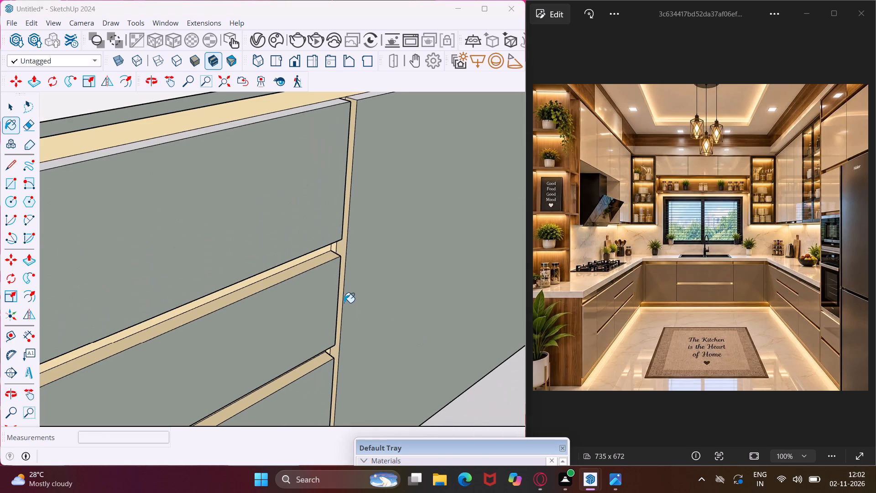
{"action": "scroll", "coordinate": [313, 94], "scroll_direction": "up", "scroll_amount": 5}
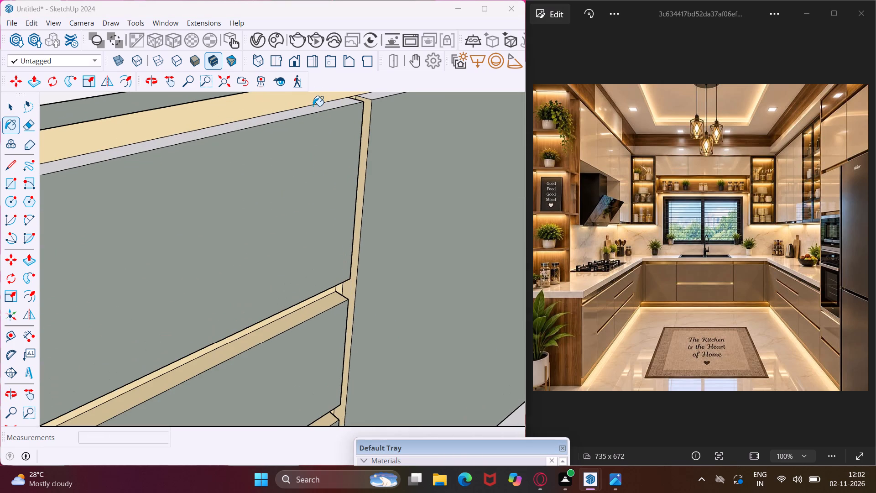
{"action": "left_click", "coordinate": [313, 106]}
{"action": "left_click", "coordinate": [369, 97]}
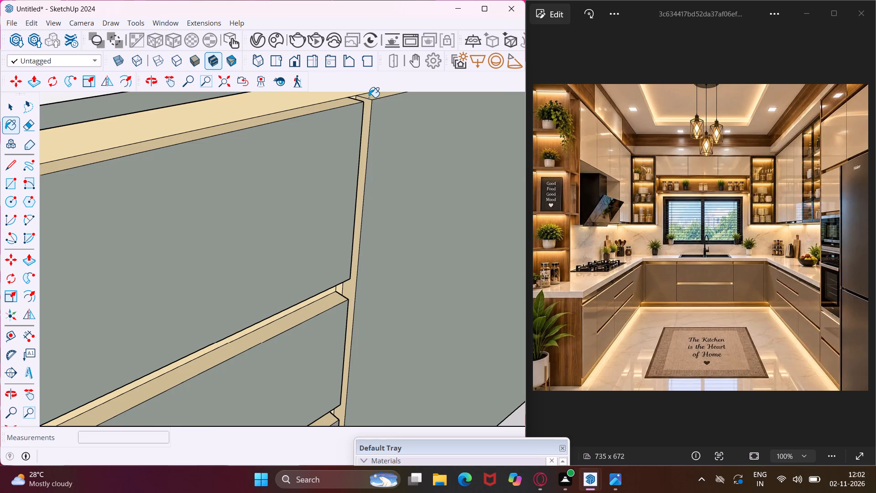
Paint the small end faces of the under-countertop recess where the left-wall and back-wall base cabinets meet pale yellow.
{"action": "scroll", "coordinate": [307, 135], "scroll_direction": "down", "scroll_amount": 5}
{"action": "middle_click_drag", "start_coordinate": [301, 146], "coordinate": [397, 39]}
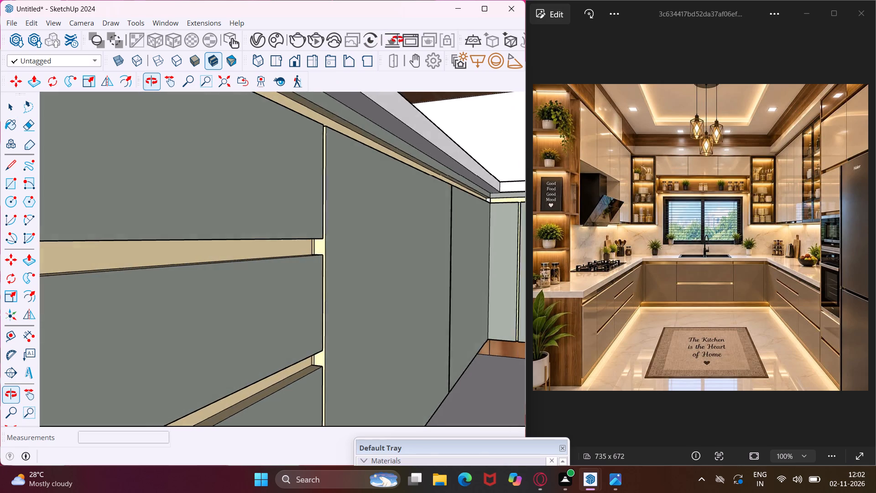
{"action": "middle_click_drag", "start_coordinate": [397, 39], "coordinate": [426, 38]}
{"action": "scroll", "coordinate": [405, 203], "scroll_direction": "up", "scroll_amount": 4}
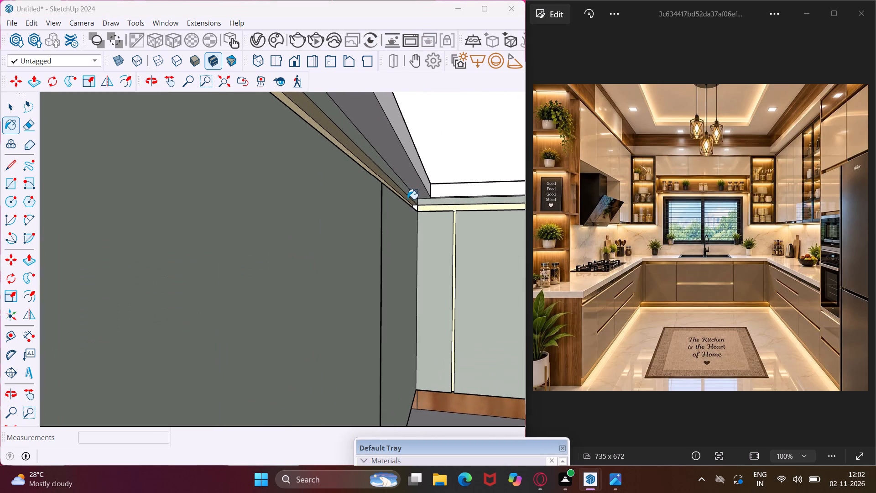
{"action": "scroll", "coordinate": [422, 208], "scroll_direction": "up", "scroll_amount": 10}
{"action": "left_click", "coordinate": [406, 211]}
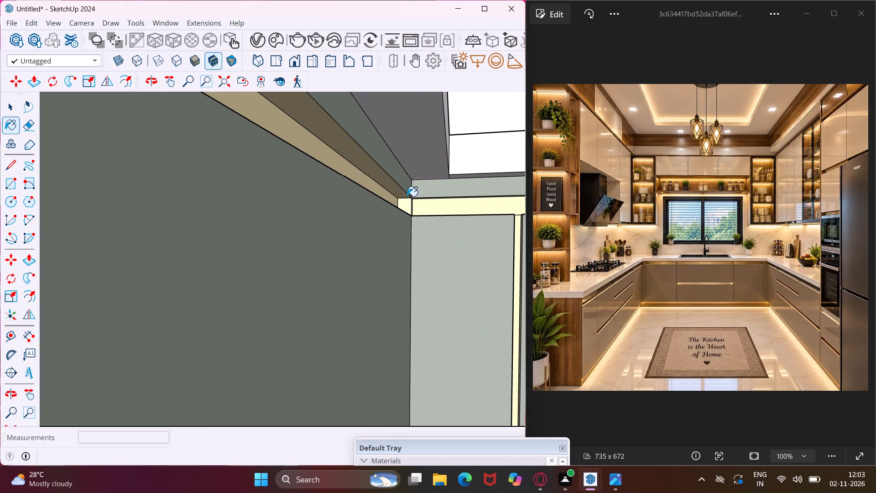
{"action": "scroll", "coordinate": [411, 207], "scroll_direction": "up", "scroll_amount": 3}
{"action": "middle_click_drag", "start_coordinate": [413, 209], "coordinate": [337, 208]}
{"action": "scroll", "coordinate": [416, 206], "scroll_direction": "up", "scroll_amount": 3}
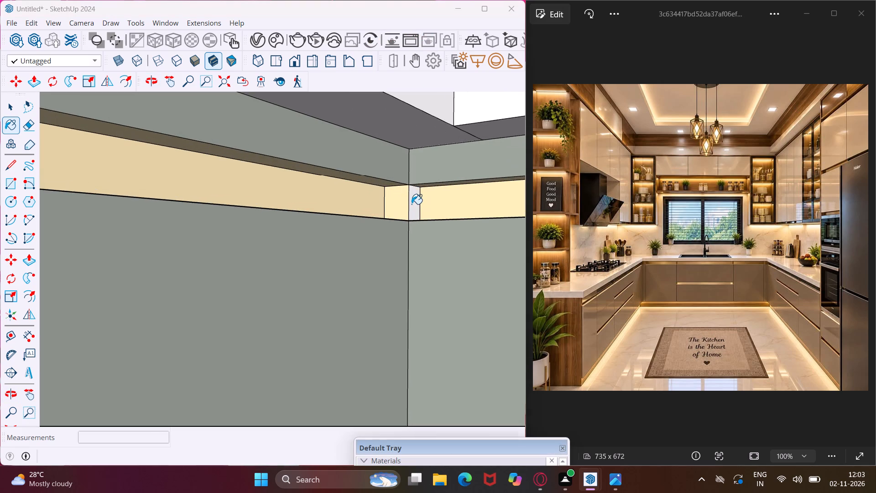
{"action": "left_click", "coordinate": [412, 204]}
Paint the back and side faces of the vertical gap between the two left-wall base doors nearest the corner pale yellow.
{"action": "scroll", "coordinate": [412, 199], "scroll_direction": "down", "scroll_amount": 17}
{"action": "middle_click_drag", "start_coordinate": [414, 199], "coordinate": [450, 205]}
{"action": "scroll", "coordinate": [252, 202], "scroll_direction": "up", "scroll_amount": 8}
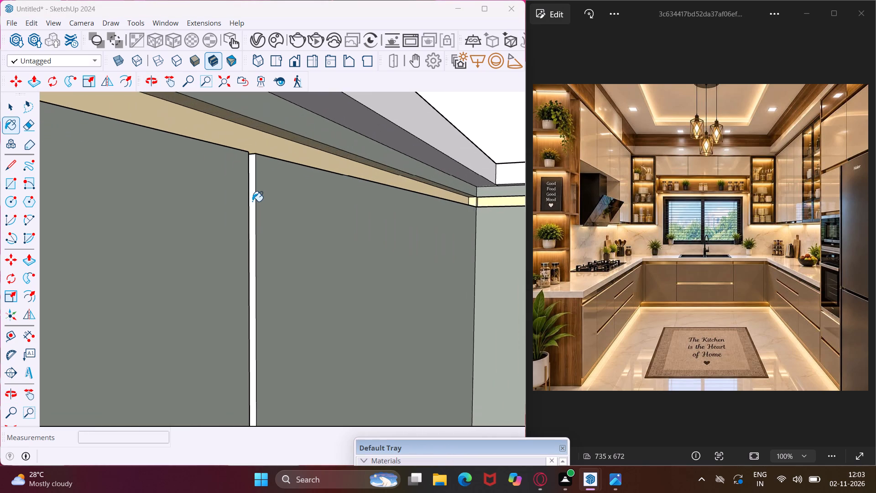
{"action": "scroll", "coordinate": [252, 201], "scroll_direction": "up", "scroll_amount": 6}
{"action": "left_click", "coordinate": [252, 201]}
{"action": "scroll", "coordinate": [252, 201], "scroll_direction": "up", "scroll_amount": 1}
{"action": "middle_click_drag", "start_coordinate": [148, 226], "coordinate": [147, 226]}
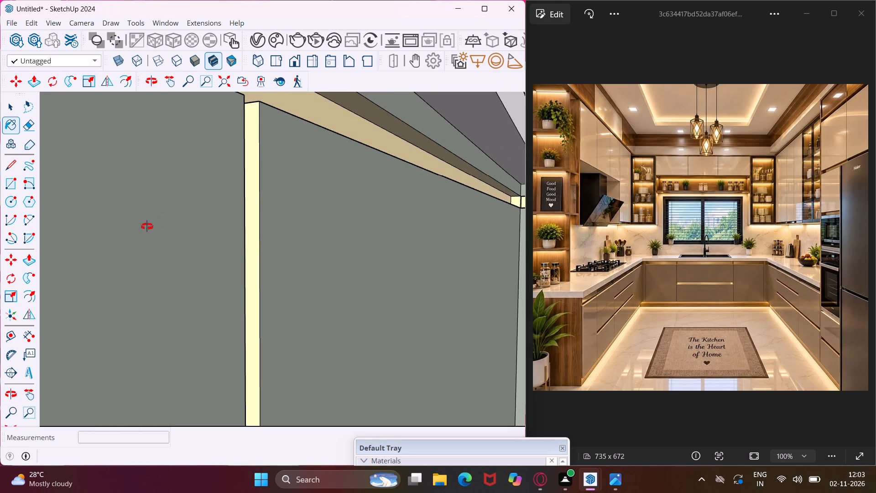
{"action": "middle_click_drag", "start_coordinate": [147, 226], "coordinate": [59, 248]}
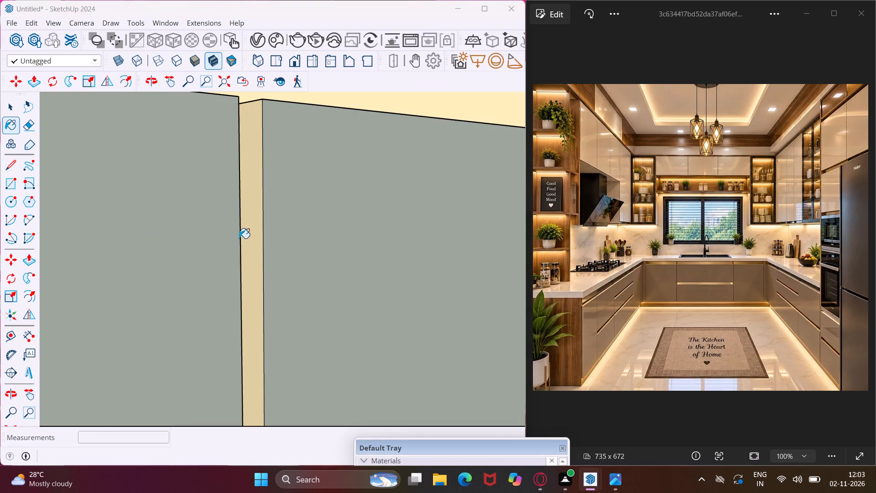
{"action": "middle_click_drag", "start_coordinate": [239, 238], "coordinate": [16, 286]}
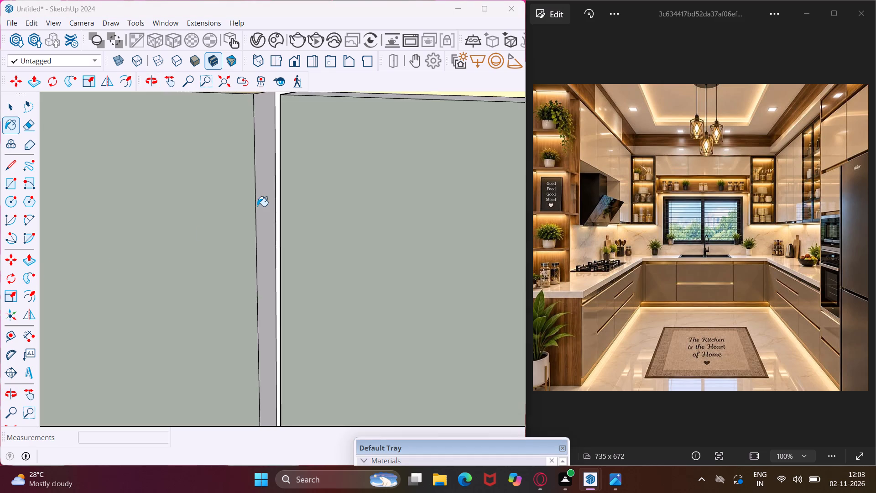
{"action": "scroll", "coordinate": [257, 206], "scroll_direction": "up", "scroll_amount": 3}
{"action": "left_click", "coordinate": [260, 201]}
{"action": "middle_click_drag", "start_coordinate": [260, 201], "coordinate": [318, 199]}
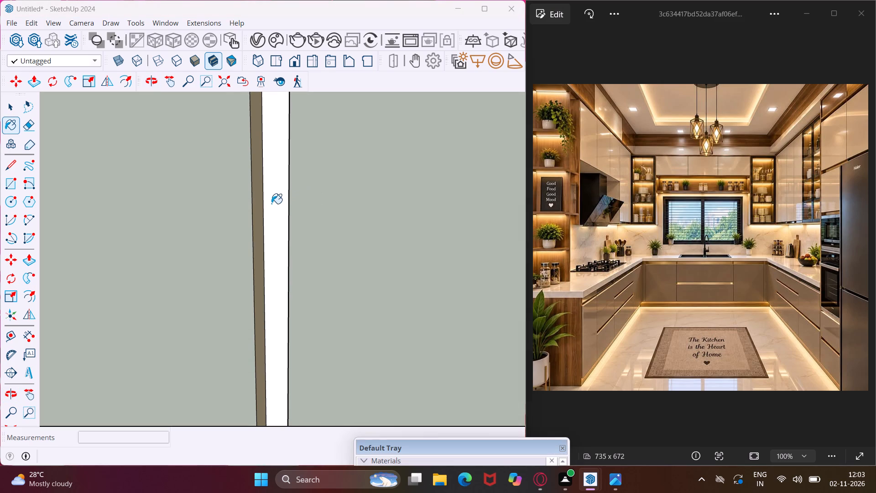
{"action": "left_click", "coordinate": [271, 204]}
Paint the grey underside face of the lower horizontal groove in the left-wall three-drawer unit pale yellow.
{"action": "scroll", "coordinate": [271, 204], "scroll_direction": "down", "scroll_amount": 5}
{"action": "middle_click_drag", "start_coordinate": [272, 205], "coordinate": [443, 165]}
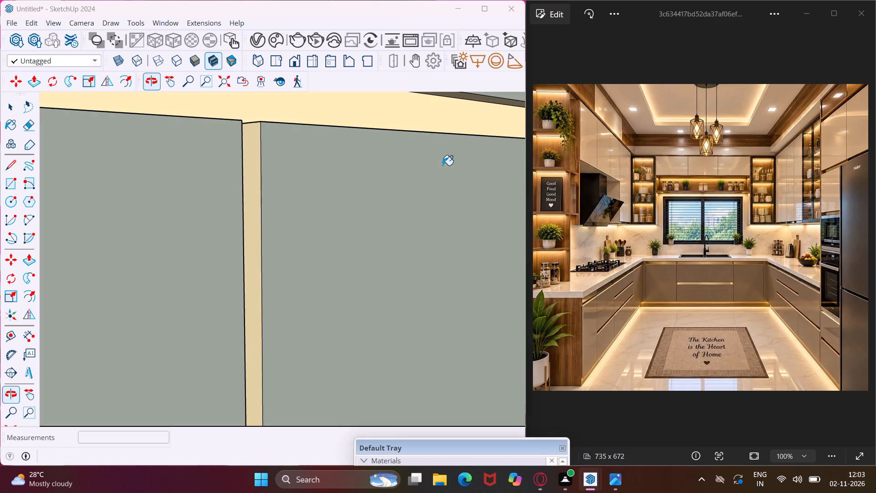
{"action": "scroll", "coordinate": [443, 165], "scroll_direction": "down", "scroll_amount": 10}
{"action": "middle_click_drag", "start_coordinate": [384, 181], "coordinate": [484, 177]}
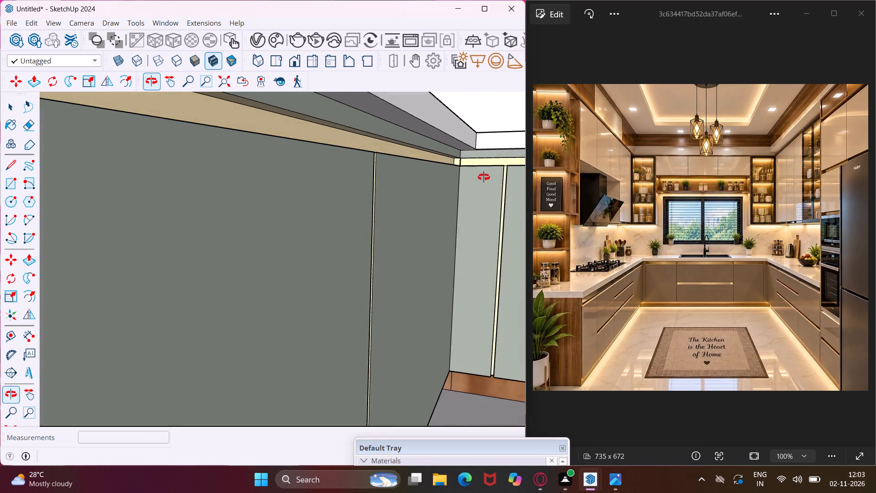
{"action": "middle_click_drag", "start_coordinate": [484, 177], "coordinate": [504, 183]}
{"action": "scroll", "coordinate": [495, 172], "scroll_direction": "down", "scroll_amount": 6}
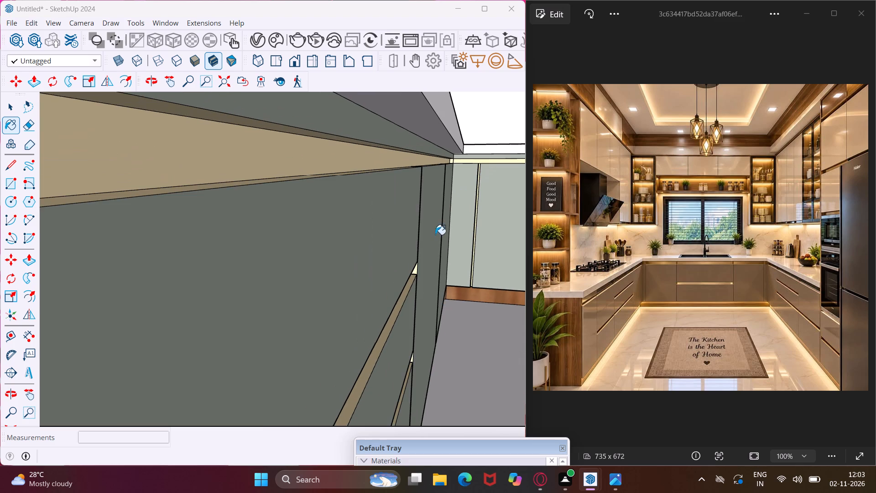
{"action": "middle_click_drag", "start_coordinate": [404, 278], "coordinate": [359, 192]}
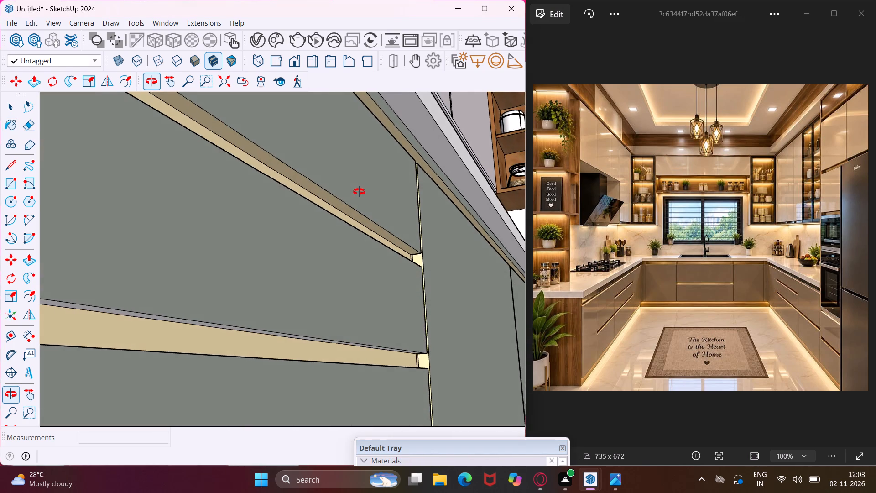
{"action": "middle_click_drag", "start_coordinate": [359, 192], "coordinate": [370, 170]}
{"action": "scroll", "coordinate": [296, 280], "scroll_direction": "up", "scroll_amount": 2}
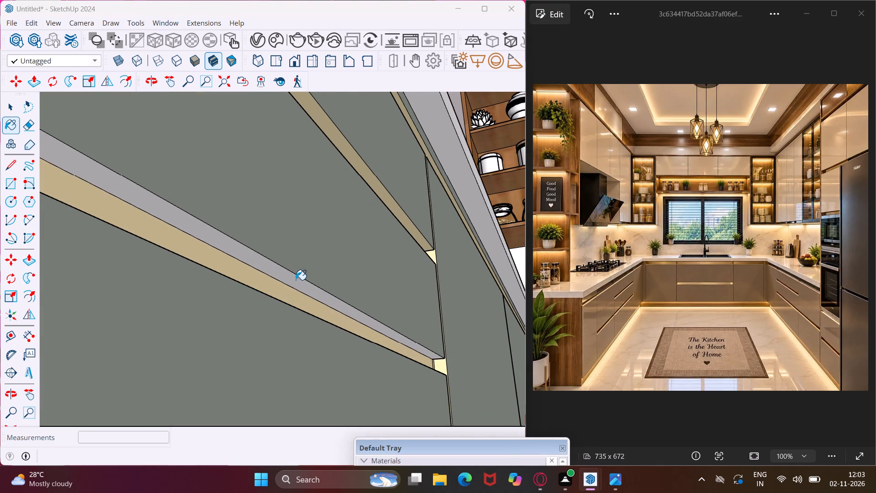
{"action": "left_click", "coordinate": [296, 280]}
Examine the grooves and vertical gaps along the left-wall base cabinets for faces still lacking the pale yellow material.
{"action": "middle_click_drag", "start_coordinate": [296, 280], "coordinate": [279, 388]}
{"action": "scroll", "coordinate": [310, 269], "scroll_direction": "down", "scroll_amount": 4}
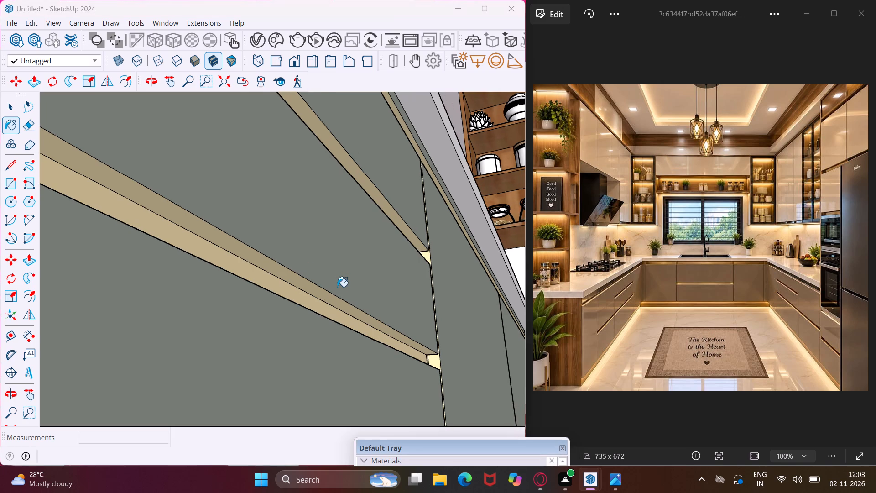
{"action": "scroll", "coordinate": [330, 291], "scroll_direction": "down", "scroll_amount": 4}
{"action": "middle_click_drag", "start_coordinate": [330, 291], "coordinate": [328, 349]}
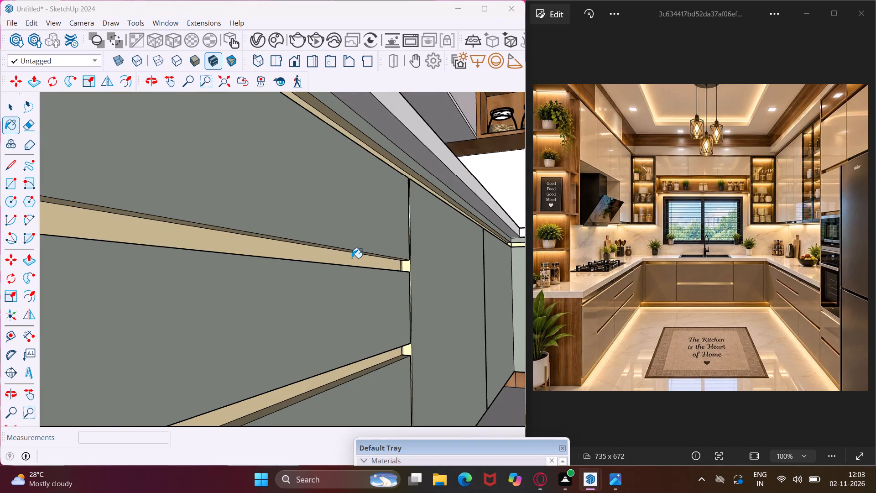
{"action": "scroll", "coordinate": [352, 258], "scroll_direction": "down", "scroll_amount": 8}
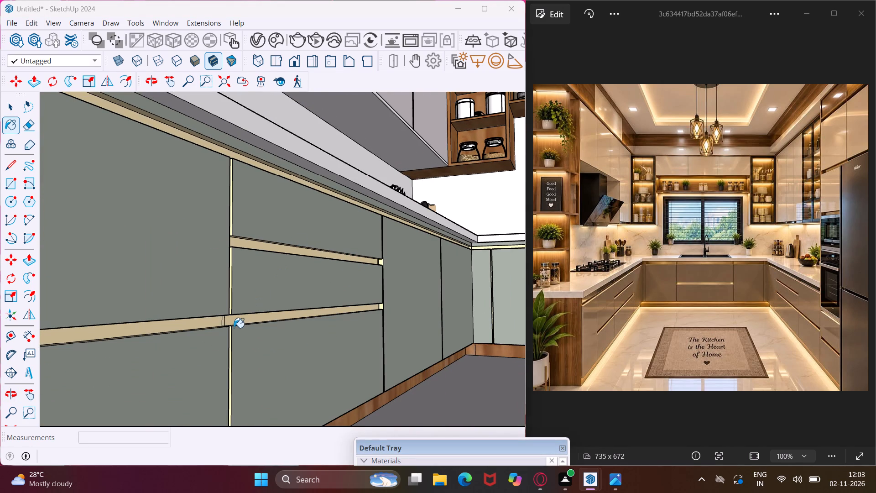
{"action": "scroll", "coordinate": [233, 326], "scroll_direction": "up", "scroll_amount": 3}
{"action": "middle_click_drag", "start_coordinate": [229, 326], "coordinate": [243, 446]}
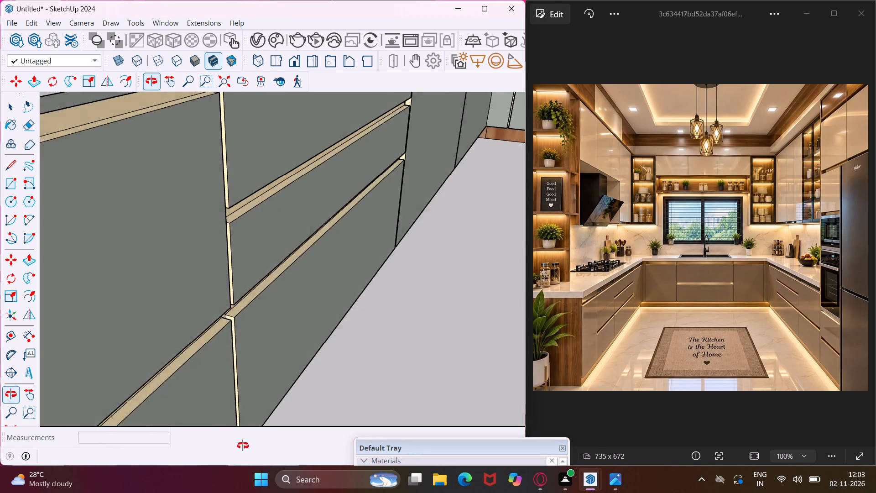
{"action": "middle_click_drag", "start_coordinate": [243, 446], "coordinate": [293, 434]}
{"action": "scroll", "coordinate": [250, 389], "scroll_direction": "down", "scroll_amount": 4}
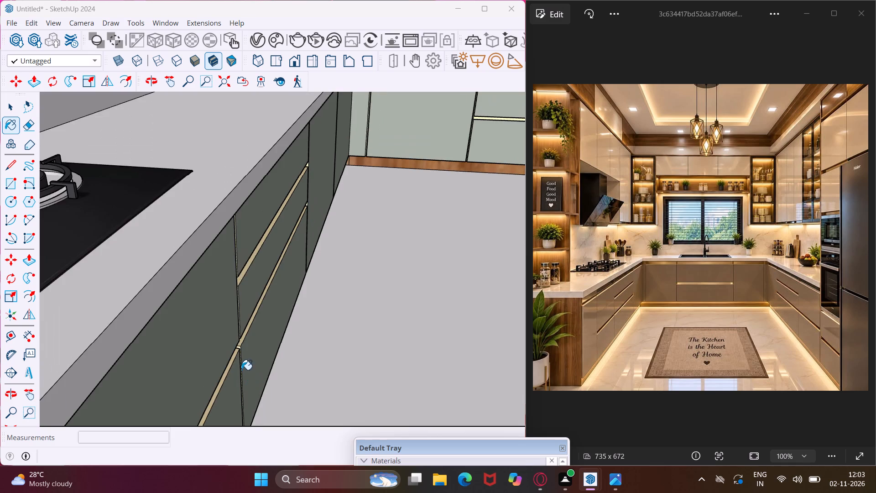
{"action": "scroll", "coordinate": [241, 370], "scroll_direction": "down", "scroll_amount": 2}
{"action": "middle_click_drag", "start_coordinate": [238, 364], "coordinate": [263, 280]}
{"action": "scroll", "coordinate": [275, 280], "scroll_direction": "down", "scroll_amount": 4}
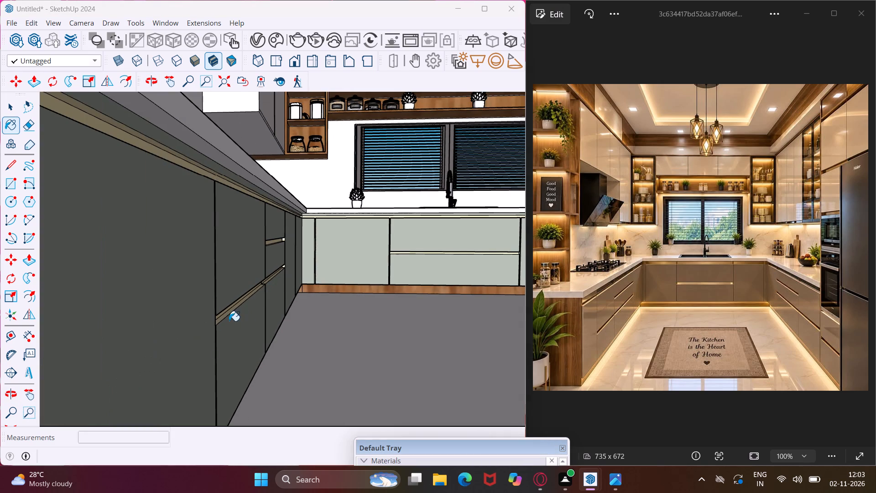
{"action": "middle_click_drag", "start_coordinate": [229, 321], "coordinate": [69, 361]}
{"action": "scroll", "coordinate": [81, 319], "scroll_direction": "up", "scroll_amount": 6}
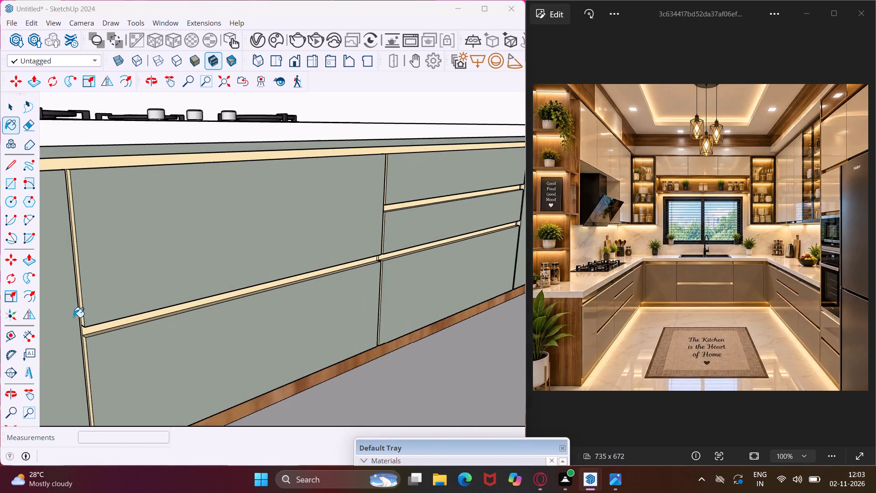
{"action": "scroll", "coordinate": [73, 317], "scroll_direction": "up", "scroll_amount": 8}
{"action": "middle_click_drag", "start_coordinate": [99, 347], "coordinate": [0, 366]}
{"action": "middle_click_drag", "start_coordinate": [179, 299], "coordinate": [101, 306]}
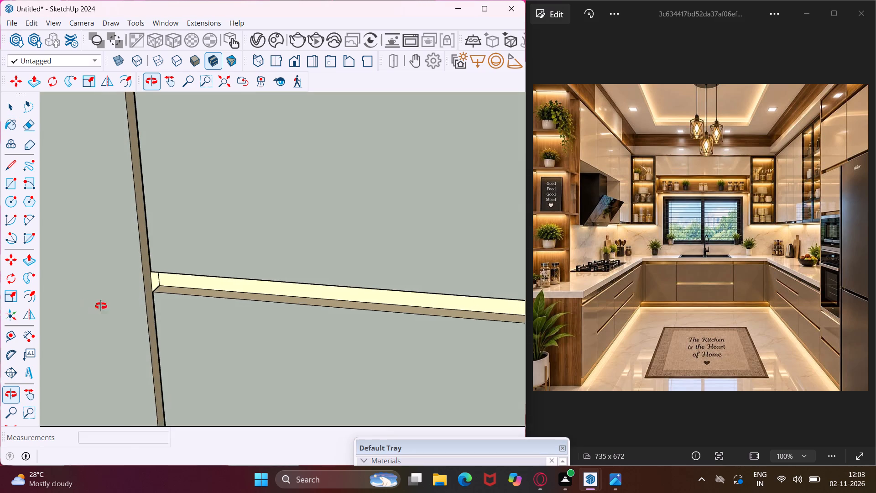
{"action": "middle_click_drag", "start_coordinate": [101, 306], "coordinate": [343, 303]}
{"action": "scroll", "coordinate": [351, 290], "scroll_direction": "down", "scroll_amount": 5}
{"action": "middle_click_drag", "start_coordinate": [349, 296], "coordinate": [357, 262]}
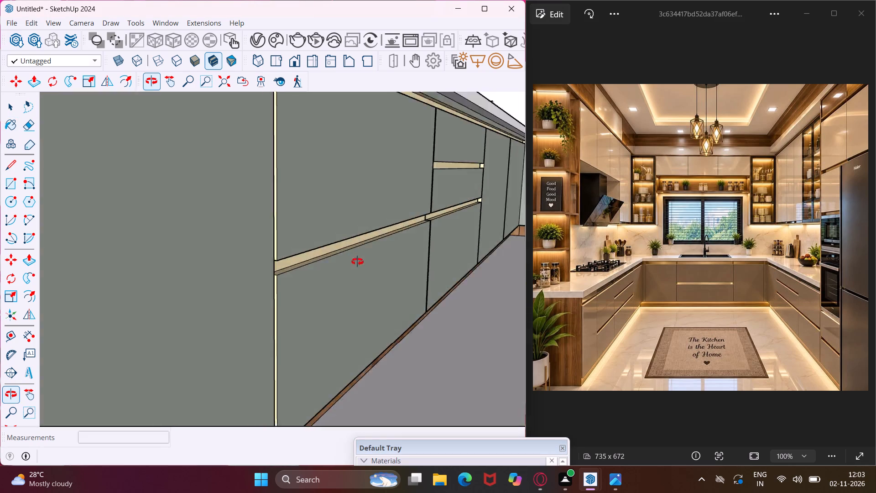
{"action": "middle_click_drag", "start_coordinate": [357, 262], "coordinate": [388, 231]}
Review the whole kitchen, including the upper cabinets and open shelves on both side walls, for surfaces still needing material.
{"action": "scroll", "coordinate": [388, 231], "scroll_direction": "down", "scroll_amount": 10}
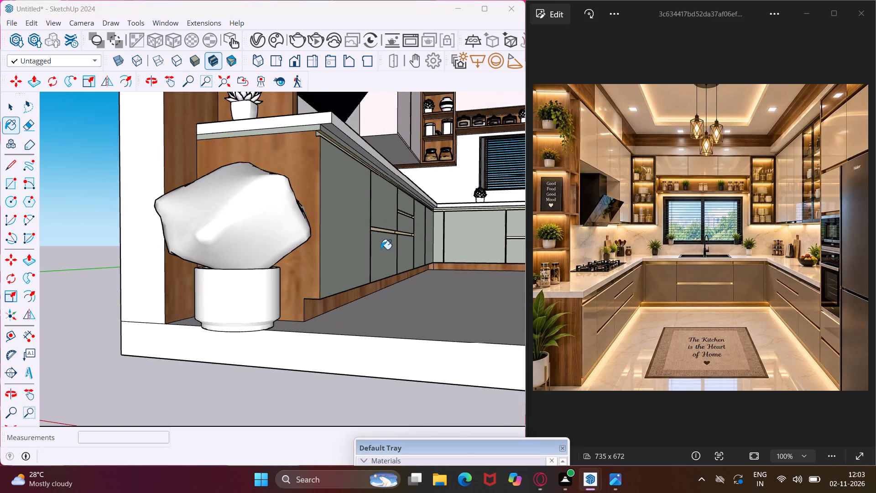
{"action": "scroll", "coordinate": [381, 249], "scroll_direction": "down", "scroll_amount": 9}
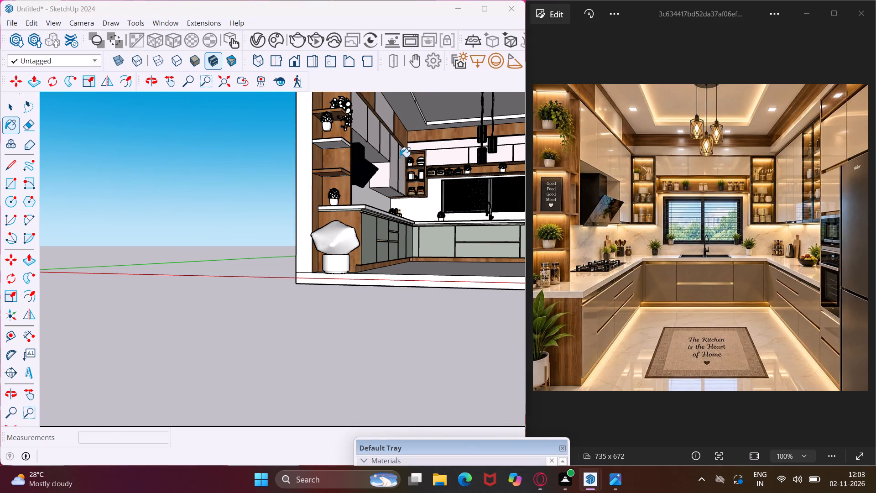
{"action": "scroll", "coordinate": [379, 136], "scroll_direction": "up", "scroll_amount": 10}
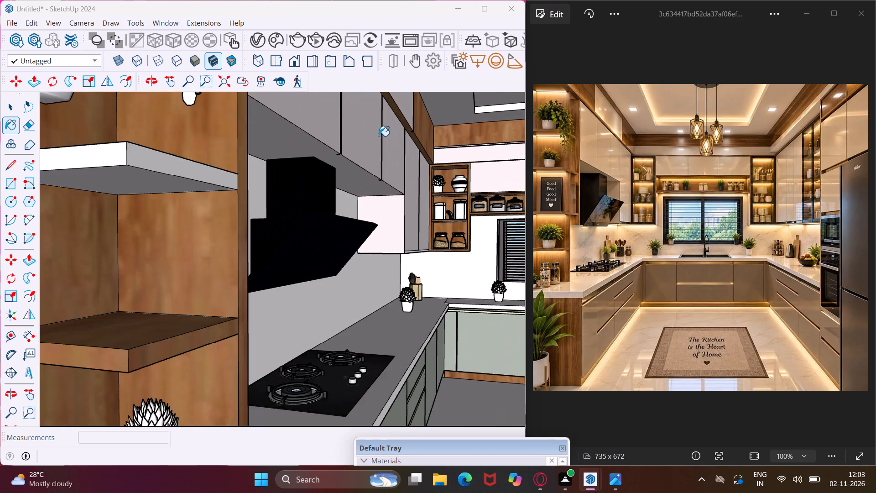
{"action": "scroll", "coordinate": [379, 136], "scroll_direction": "up", "scroll_amount": 6}
{"action": "scroll", "coordinate": [373, 145], "scroll_direction": "down", "scroll_amount": 5}
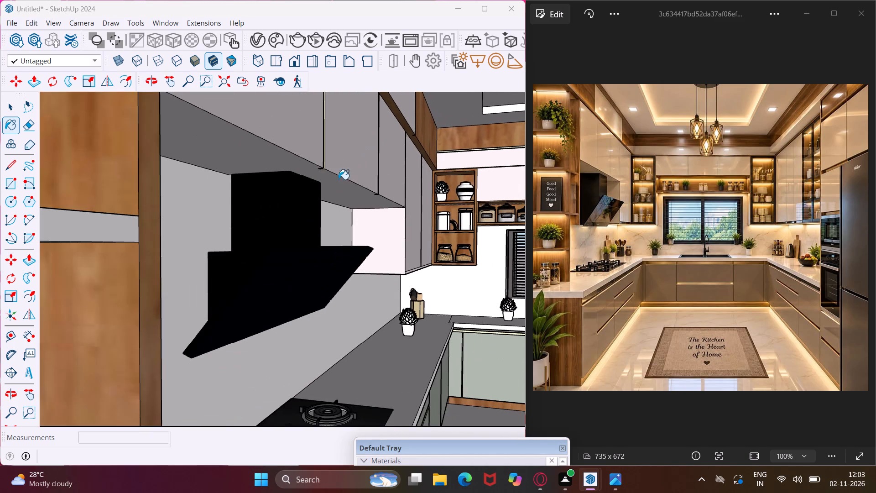
{"action": "scroll", "coordinate": [330, 186], "scroll_direction": "down", "scroll_amount": 13}
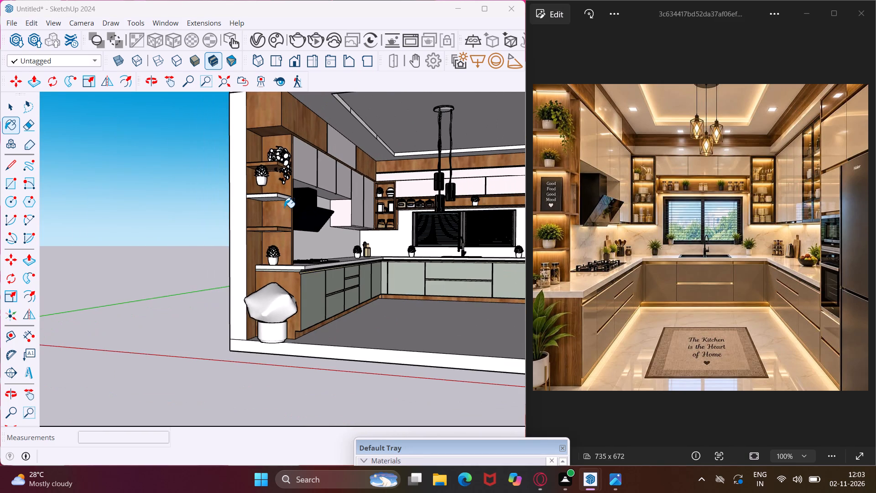
{"action": "scroll", "coordinate": [479, 205], "scroll_direction": "up", "scroll_amount": 4}
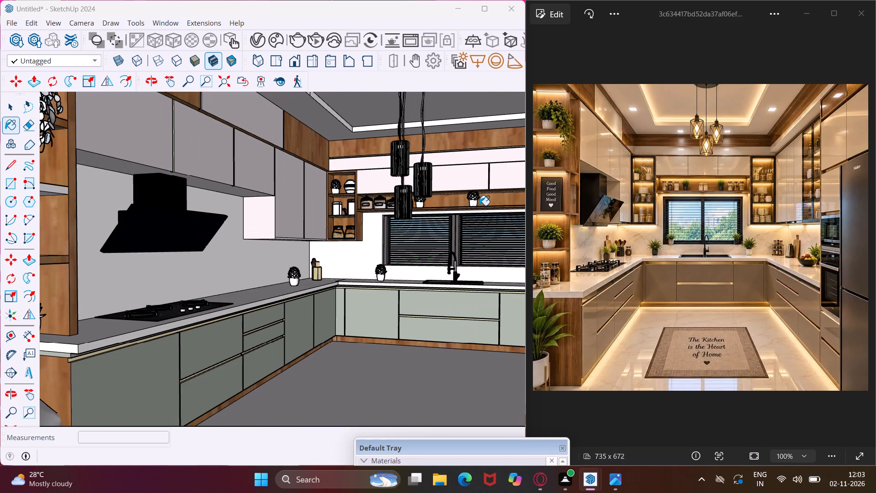
{"action": "scroll", "coordinate": [231, 226], "scroll_direction": "down", "scroll_amount": 9}
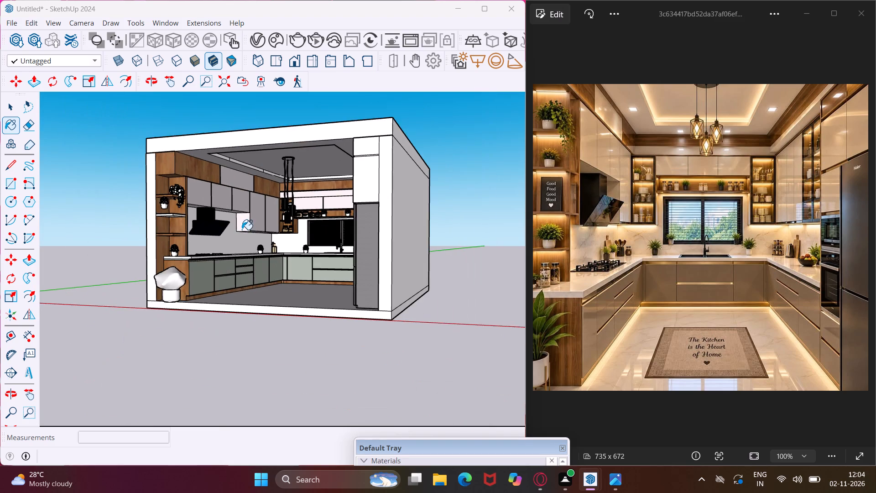
{"action": "middle_click_drag", "start_coordinate": [242, 230], "coordinate": [355, 245]}
{"action": "scroll", "coordinate": [426, 214], "scroll_direction": "up", "scroll_amount": 5}
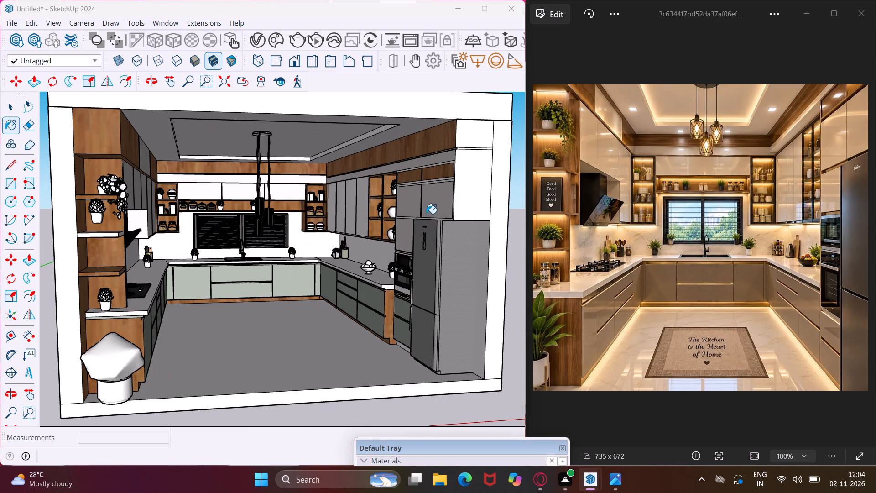
{"action": "scroll", "coordinate": [443, 173], "scroll_direction": "up", "scroll_amount": 11}
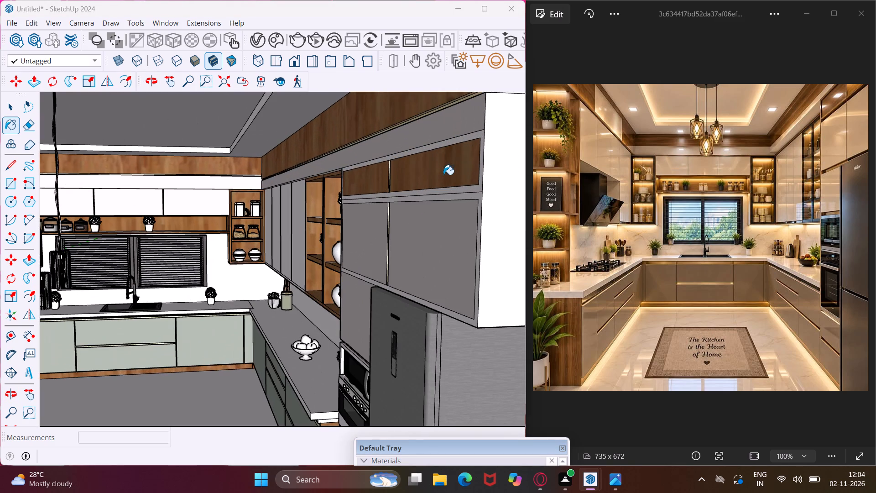
{"action": "scroll", "coordinate": [443, 182], "scroll_direction": "down", "scroll_amount": 10}
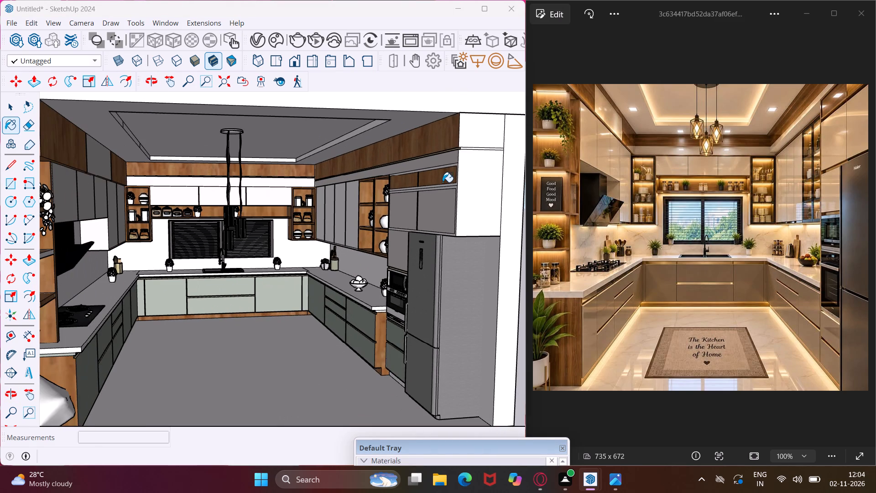
{"action": "scroll", "coordinate": [440, 192], "scroll_direction": "down", "scroll_amount": 1}
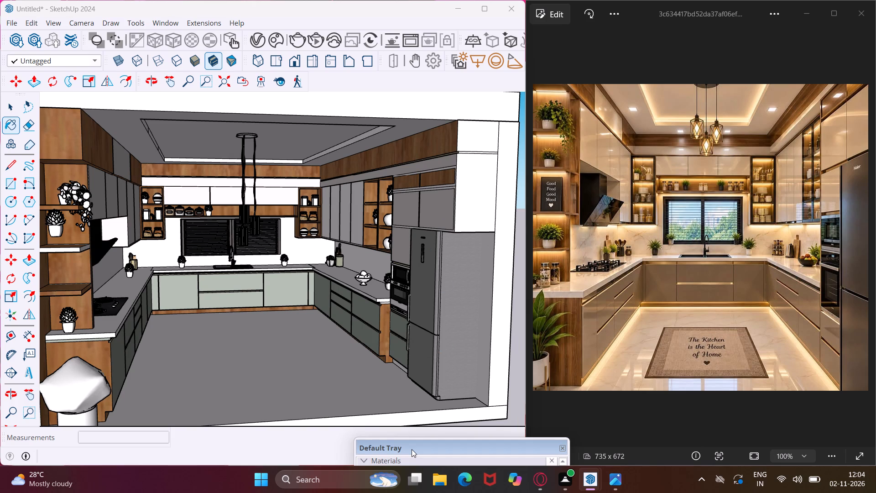
Paint the white edges and underside of the middle open shelf in the left-wall shelving tower with the Wood Floor material.
{"action": "left_click_drag", "start_coordinate": [412, 449], "coordinate": [434, 296]}
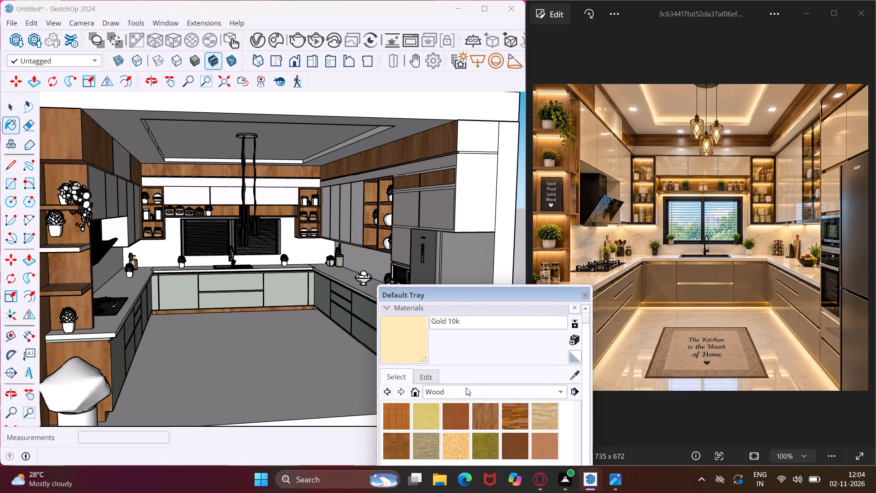
{"action": "left_click", "coordinate": [462, 412]}
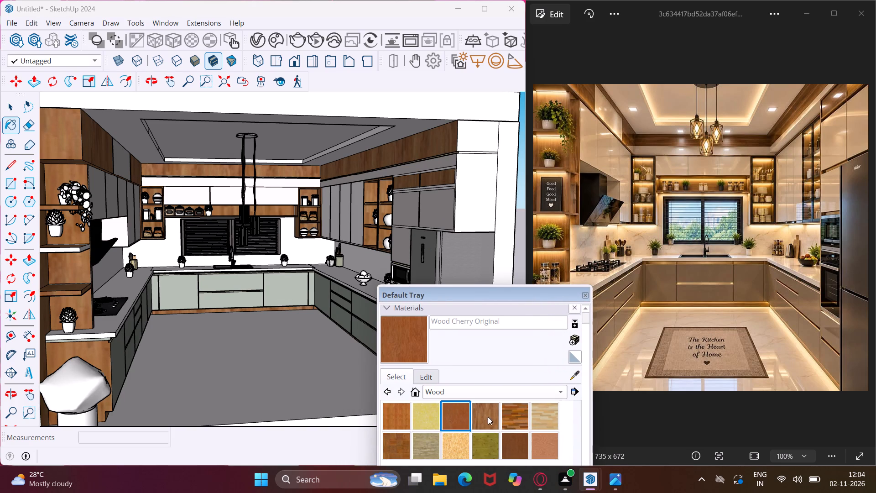
{"action": "left_click", "coordinate": [495, 419]}
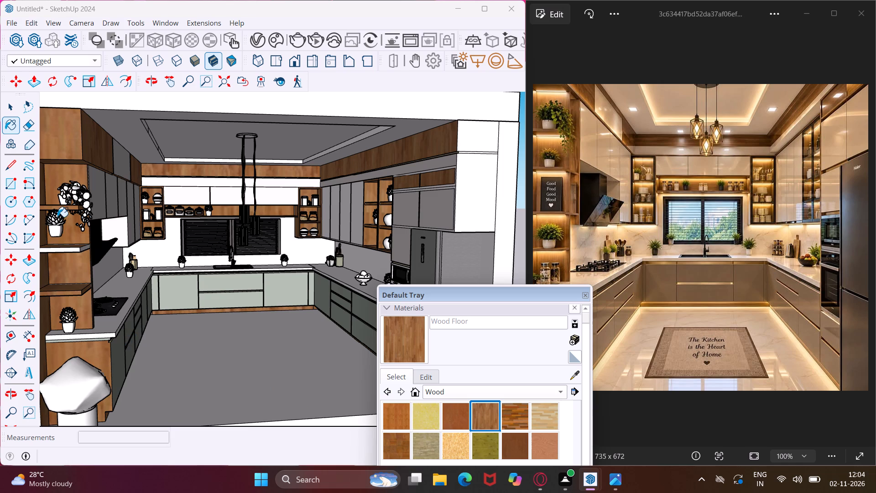
{"action": "scroll", "coordinate": [57, 217], "scroll_direction": "up", "scroll_amount": 8}
{"action": "scroll", "coordinate": [74, 286], "scroll_direction": "up", "scroll_amount": 3}
{"action": "left_click", "coordinate": [74, 286]}
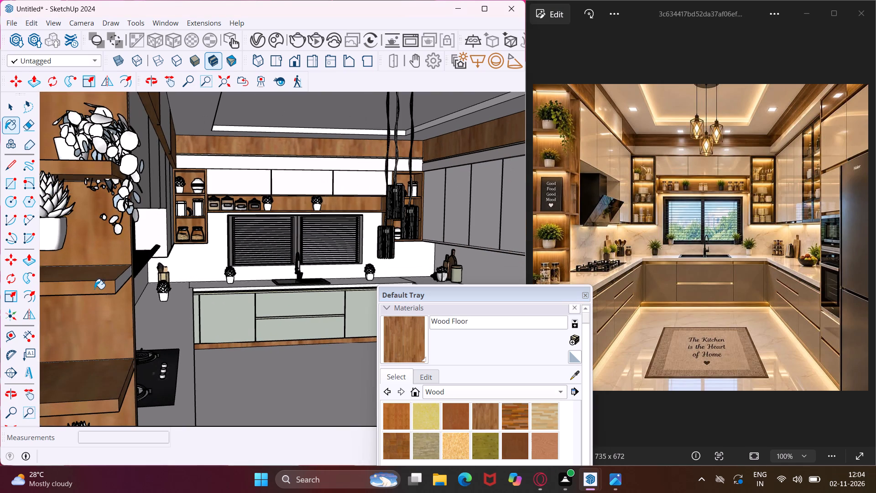
{"action": "left_click", "coordinate": [116, 287]}
{"action": "middle_click_drag", "start_coordinate": [116, 287], "coordinate": [135, 219]}
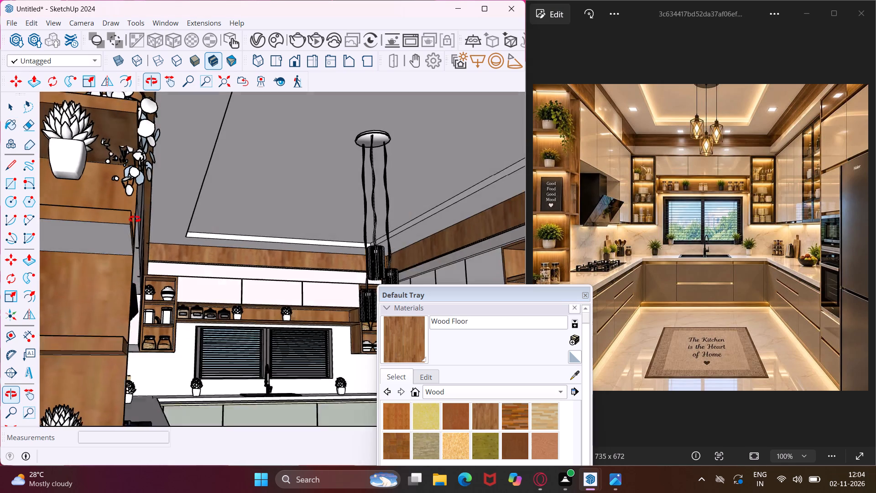
{"action": "middle_click_drag", "start_coordinate": [135, 219], "coordinate": [139, 203]}
{"action": "left_click", "coordinate": [113, 216]}
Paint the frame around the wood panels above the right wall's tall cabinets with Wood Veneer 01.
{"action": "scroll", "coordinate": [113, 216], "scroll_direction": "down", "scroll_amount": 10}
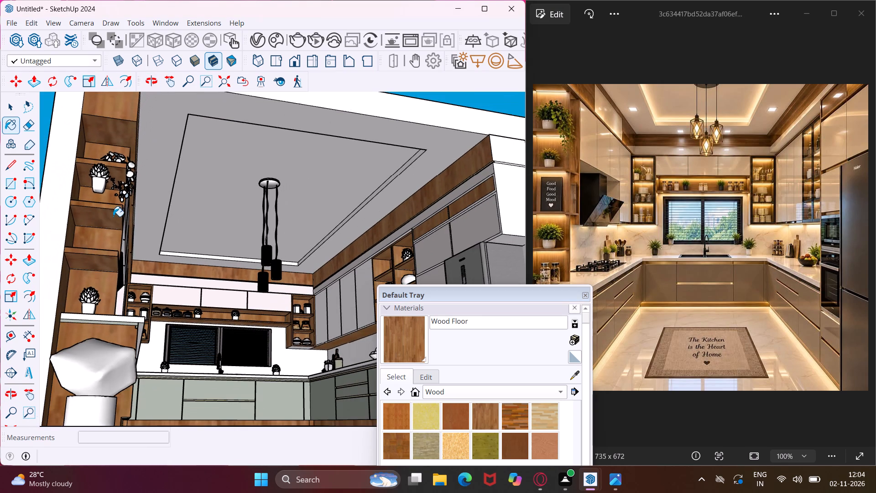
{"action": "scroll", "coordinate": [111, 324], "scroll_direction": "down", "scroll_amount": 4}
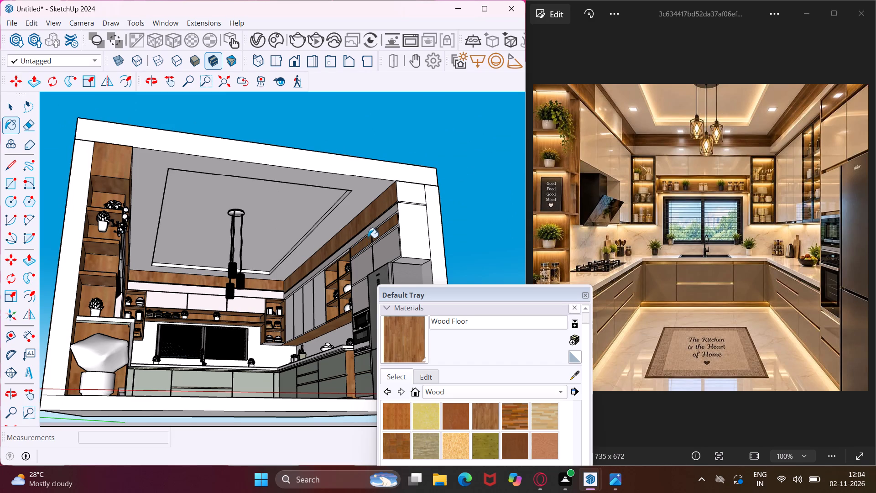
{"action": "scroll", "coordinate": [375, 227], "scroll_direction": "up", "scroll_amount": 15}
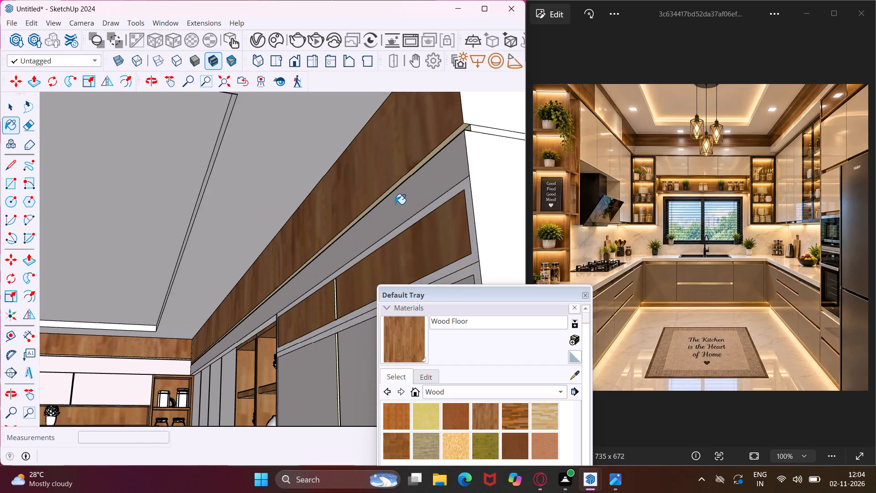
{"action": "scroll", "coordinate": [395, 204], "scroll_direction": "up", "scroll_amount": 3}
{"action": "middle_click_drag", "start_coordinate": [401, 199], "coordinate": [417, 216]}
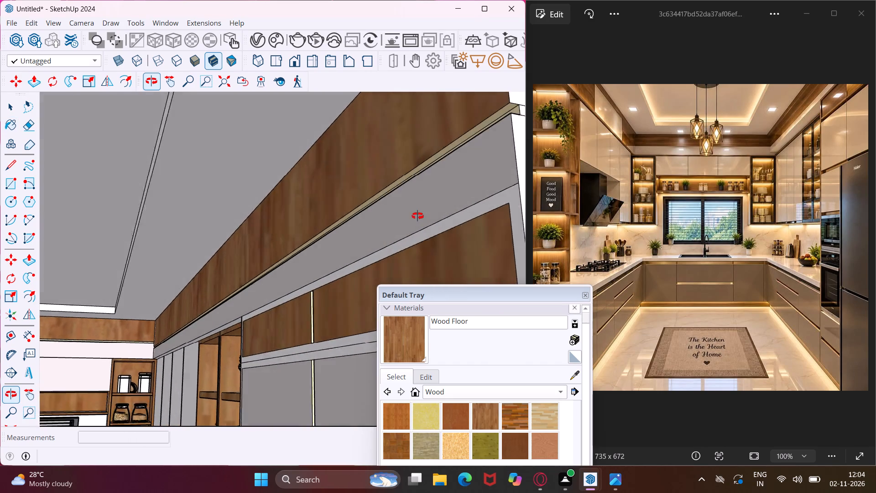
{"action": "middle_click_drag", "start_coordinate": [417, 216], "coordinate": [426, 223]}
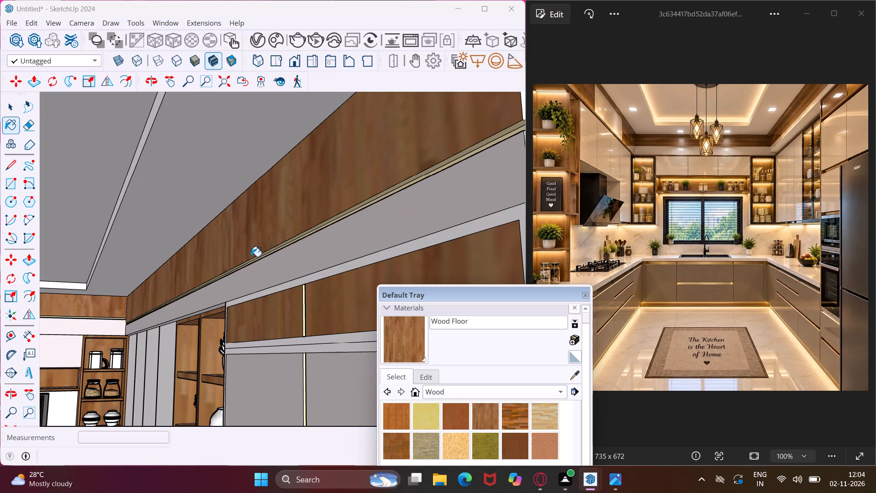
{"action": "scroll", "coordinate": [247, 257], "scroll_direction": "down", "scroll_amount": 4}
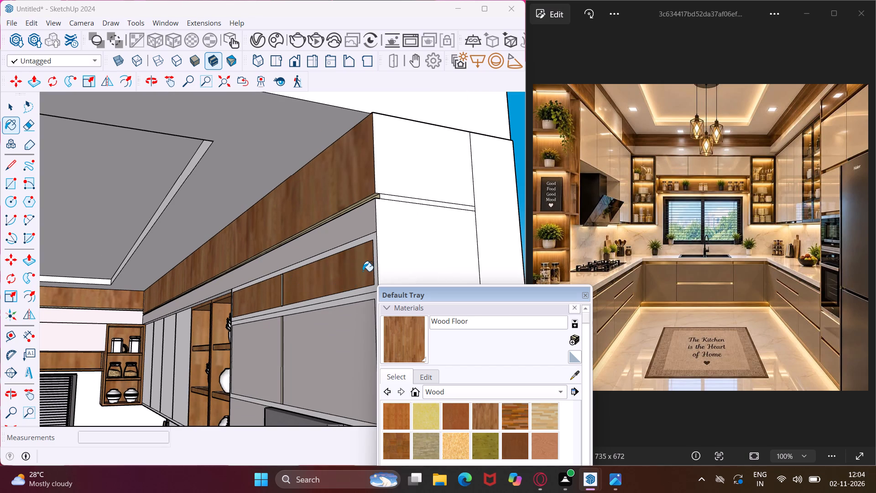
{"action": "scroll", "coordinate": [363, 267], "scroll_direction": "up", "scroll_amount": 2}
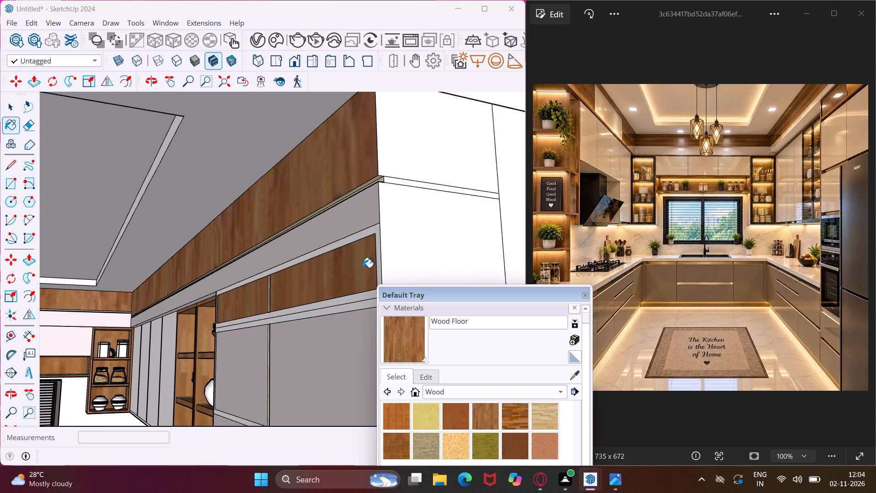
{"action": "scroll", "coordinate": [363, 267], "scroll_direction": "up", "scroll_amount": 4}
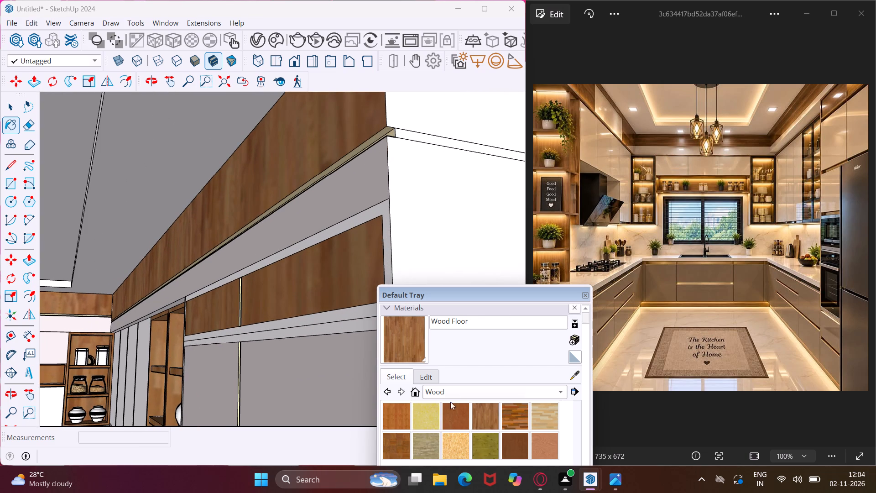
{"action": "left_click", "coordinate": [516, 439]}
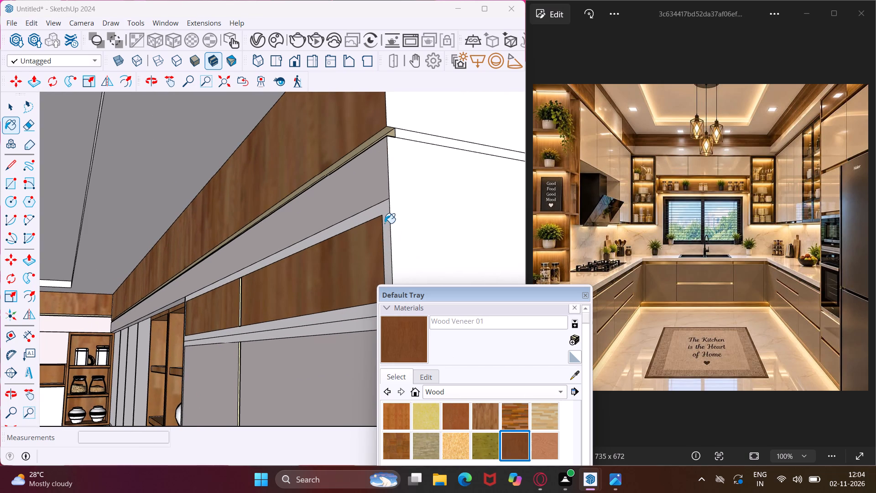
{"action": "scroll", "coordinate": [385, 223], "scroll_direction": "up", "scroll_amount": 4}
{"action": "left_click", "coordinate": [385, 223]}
Paint the bottom edge strip of the right-wall upper cabinets and the adjoining corner jar shelf's front frame dark grey Color M07.
{"action": "scroll", "coordinate": [261, 289], "scroll_direction": "down", "scroll_amount": 11}
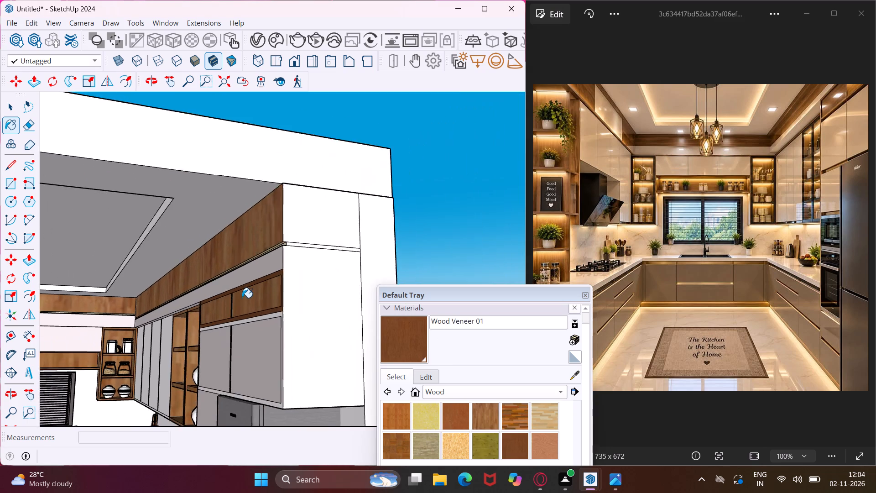
{"action": "scroll", "coordinate": [242, 298], "scroll_direction": "down", "scroll_amount": 14}
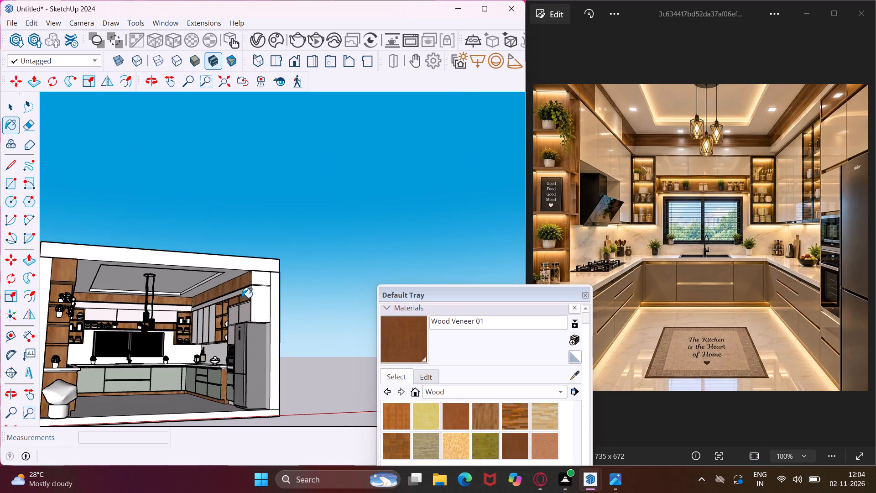
{"action": "scroll", "coordinate": [242, 298], "scroll_direction": "down", "scroll_amount": 4}
{"action": "middle_click_drag", "start_coordinate": [242, 298], "coordinate": [248, 370]}
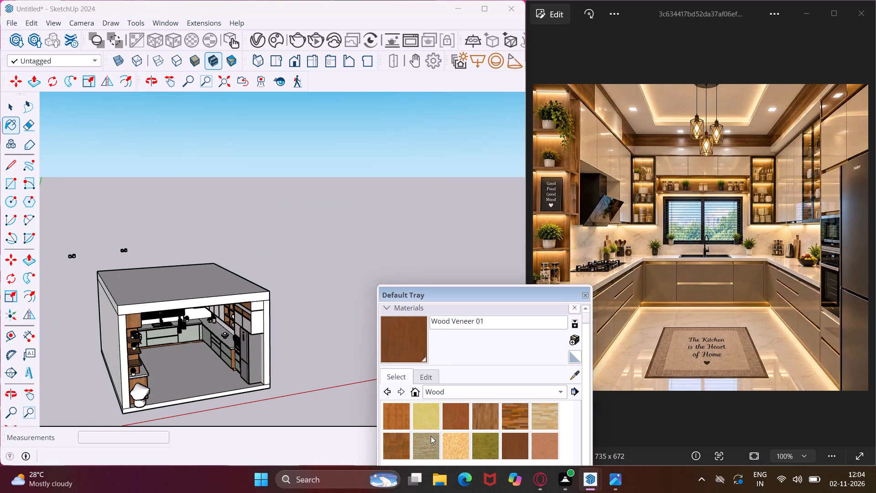
{"action": "left_click", "coordinate": [441, 394]}
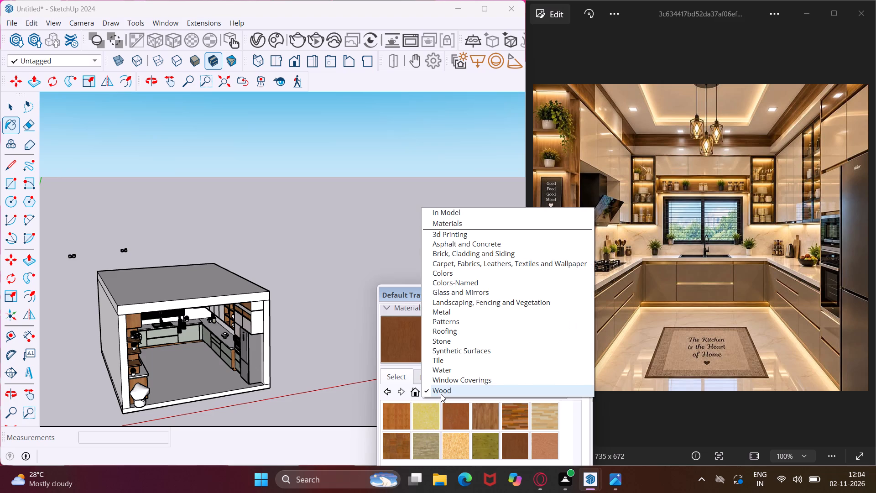
{"action": "left_click", "coordinate": [453, 276]}
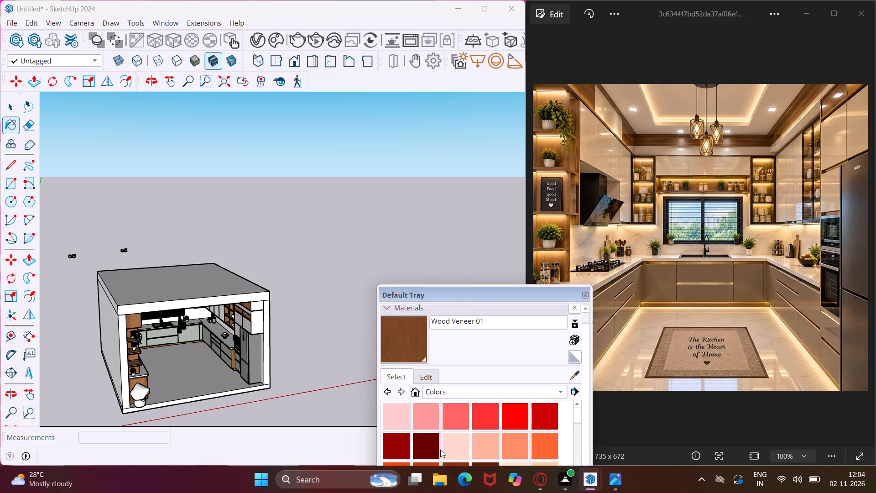
{"action": "scroll", "coordinate": [440, 449], "scroll_direction": "down", "scroll_amount": 9}
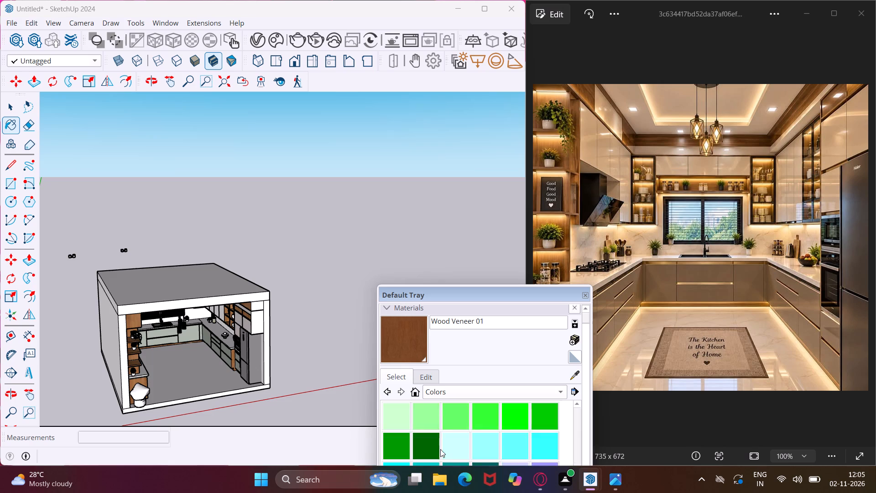
{"action": "scroll", "coordinate": [440, 449], "scroll_direction": "down", "scroll_amount": 8}
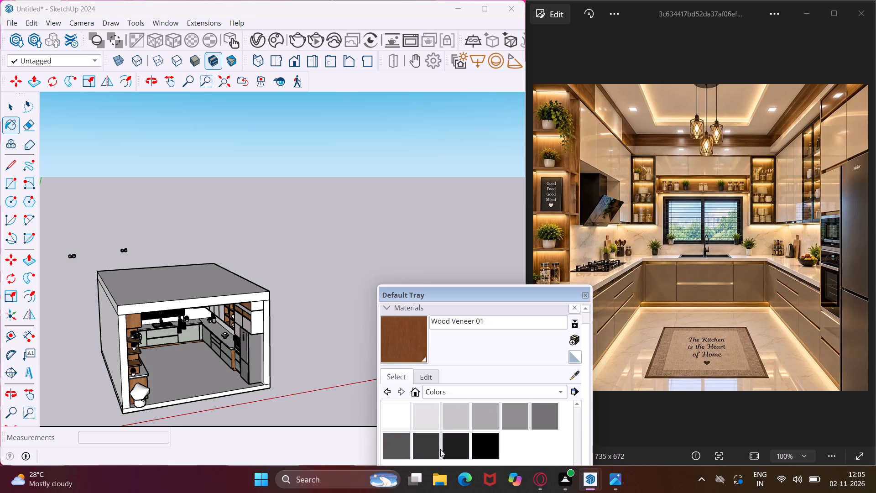
{"action": "left_click", "coordinate": [402, 446]}
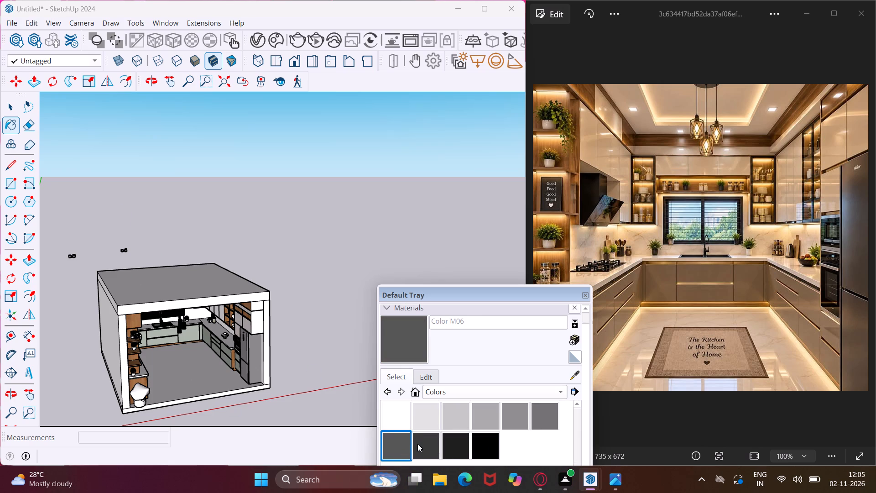
{"action": "left_click", "coordinate": [419, 445]}
{"action": "scroll", "coordinate": [142, 355], "scroll_direction": "up", "scroll_amount": 9}
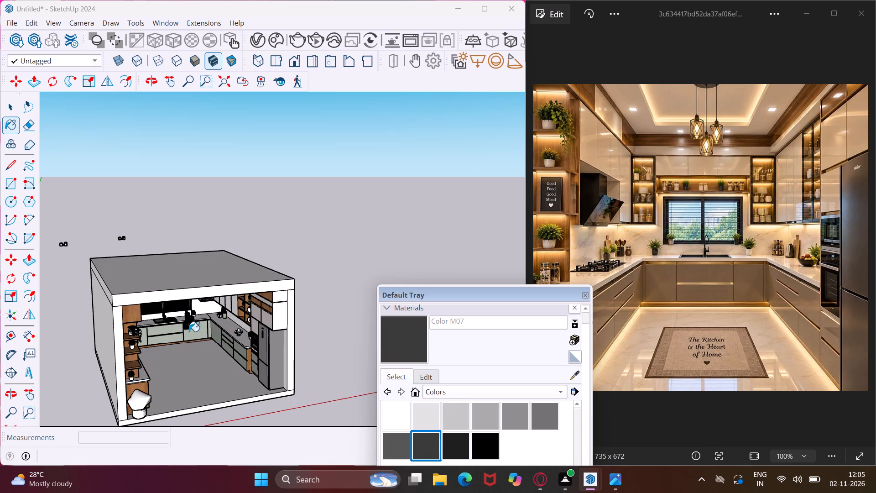
{"action": "scroll", "coordinate": [187, 303], "scroll_direction": "up", "scroll_amount": 13}
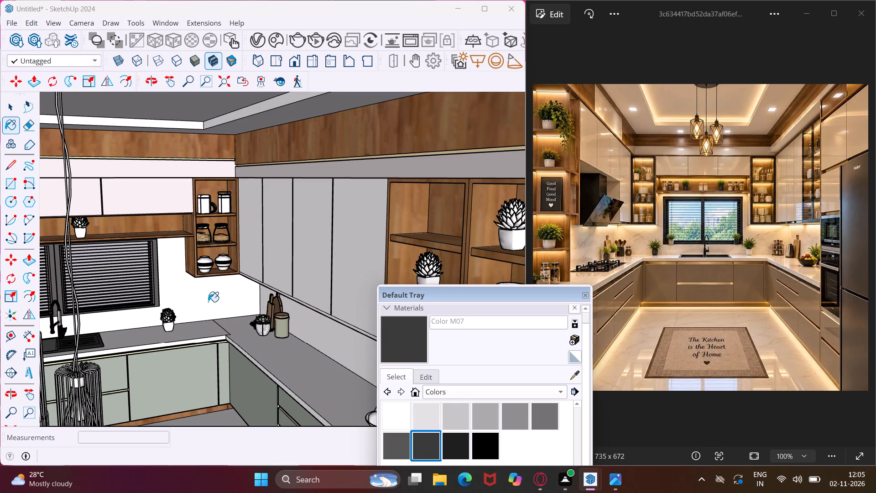
{"action": "scroll", "coordinate": [252, 277], "scroll_direction": "up", "scroll_amount": 3}
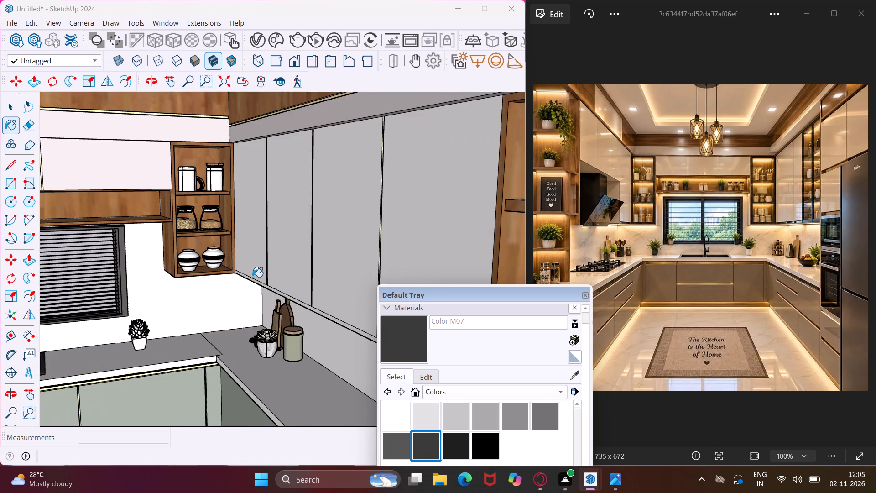
{"action": "scroll", "coordinate": [250, 280], "scroll_direction": "up", "scroll_amount": 11}
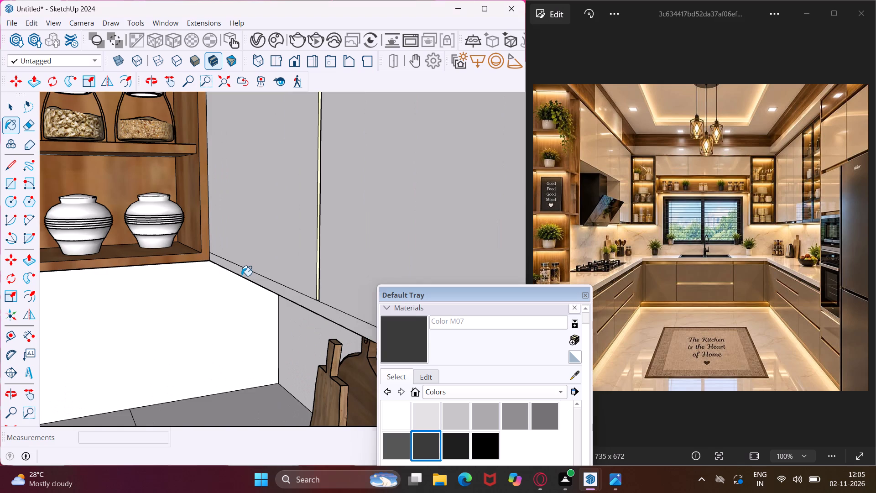
{"action": "left_click", "coordinate": [241, 276]}
{"action": "left_click", "coordinate": [204, 252]}
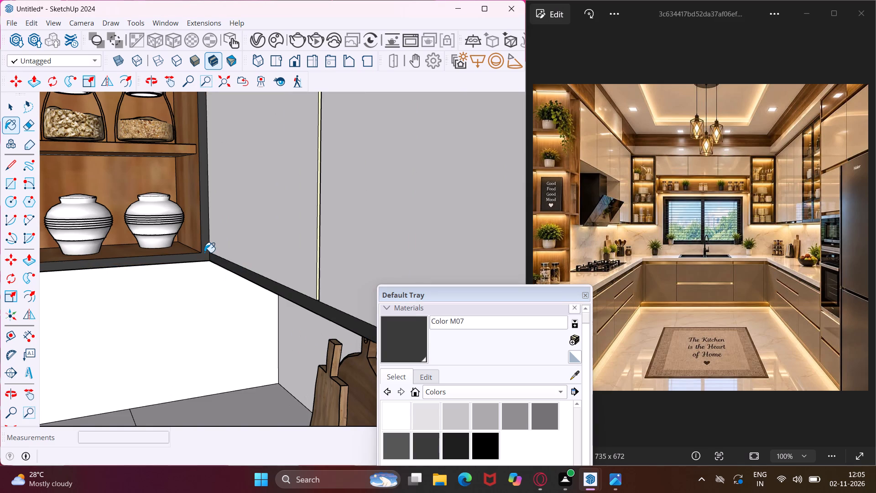
Paint the front faces of the vertical divider between the right wall's open display shelves with Color M07.
{"action": "scroll", "coordinate": [204, 252], "scroll_direction": "down", "scroll_amount": 10}
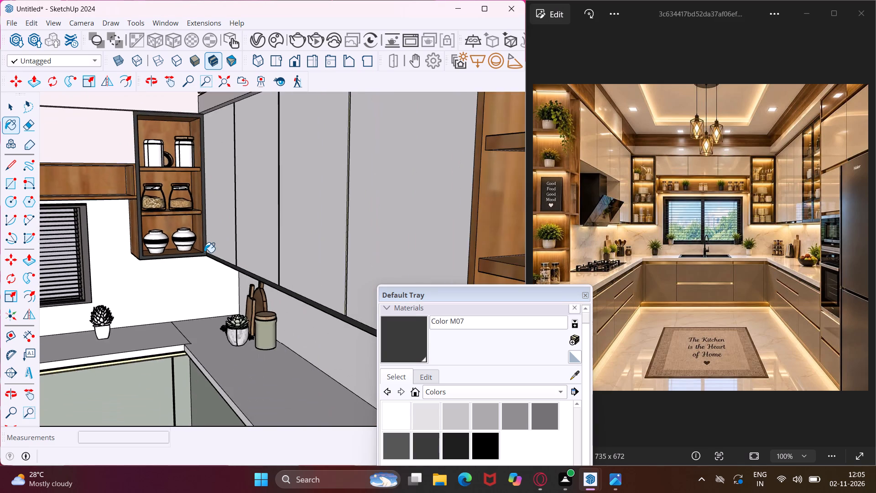
{"action": "scroll", "coordinate": [204, 252], "scroll_direction": "down", "scroll_amount": 5}
{"action": "middle_click_drag", "start_coordinate": [204, 252], "coordinate": [219, 224]}
{"action": "scroll", "coordinate": [219, 224], "scroll_direction": "down", "scroll_amount": 2}
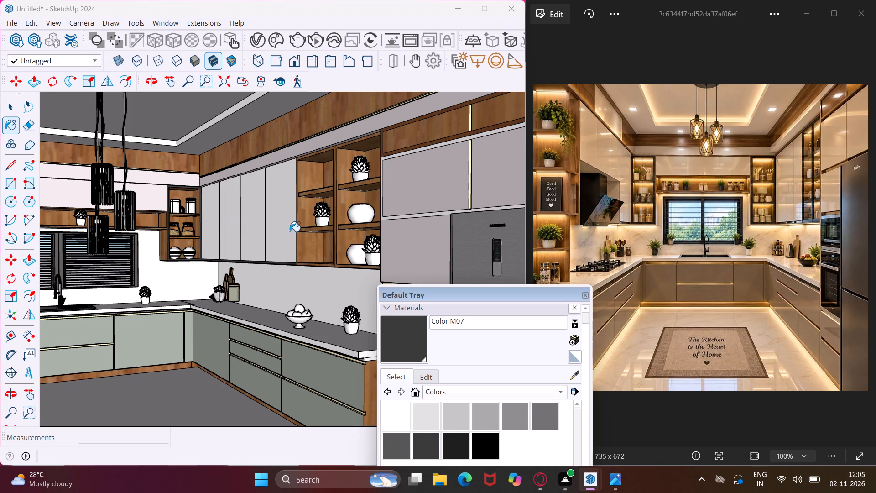
{"action": "scroll", "coordinate": [333, 181], "scroll_direction": "up", "scroll_amount": 11}
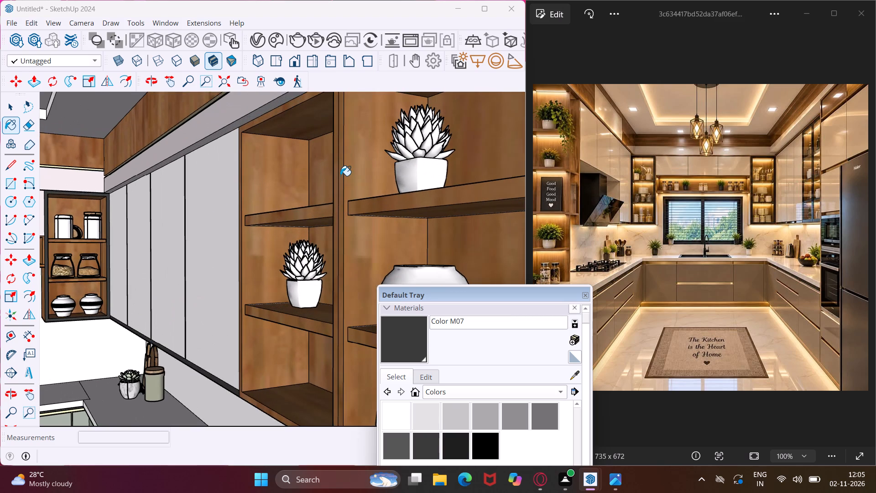
{"action": "left_click", "coordinate": [340, 176]}
{"action": "left_click", "coordinate": [337, 180]}
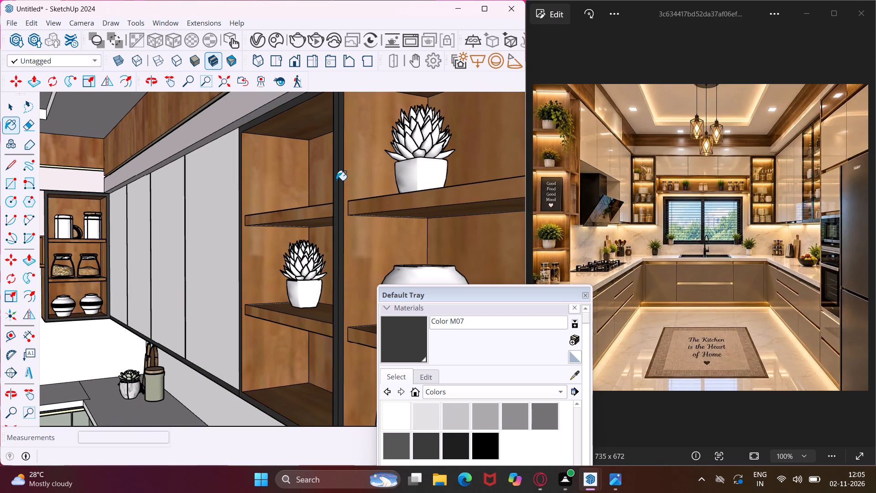
Paint the frames around the wood panels and the grey cabinet doors above the fridge with Color M07.
{"action": "scroll", "coordinate": [326, 186], "scroll_direction": "down", "scroll_amount": 10}
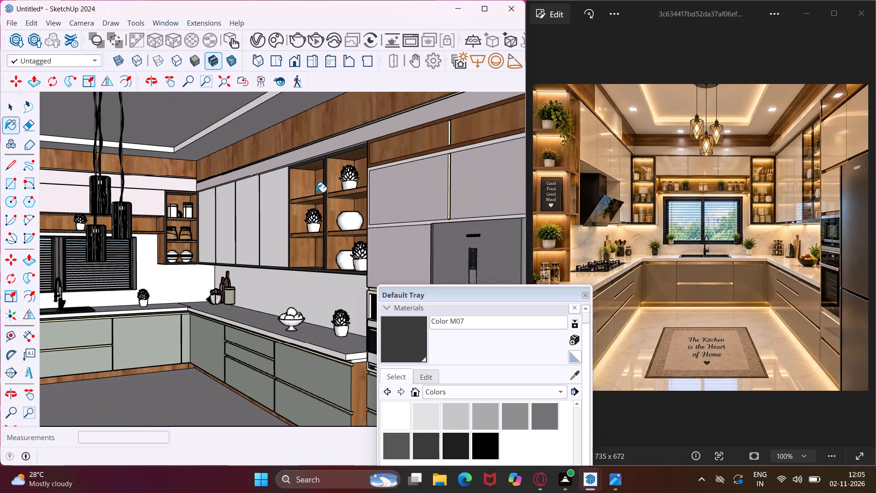
{"action": "scroll", "coordinate": [375, 159], "scroll_direction": "up", "scroll_amount": 4}
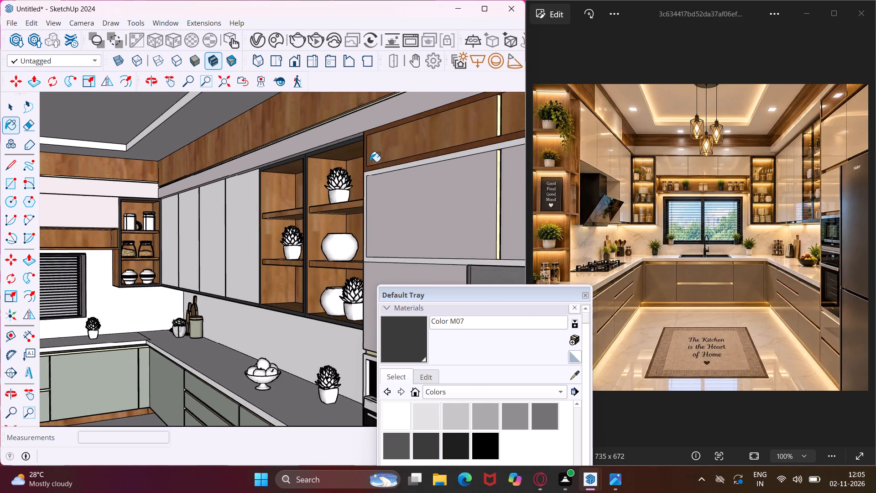
{"action": "scroll", "coordinate": [370, 162], "scroll_direction": "up", "scroll_amount": 7}
{"action": "left_click", "coordinate": [364, 169]}
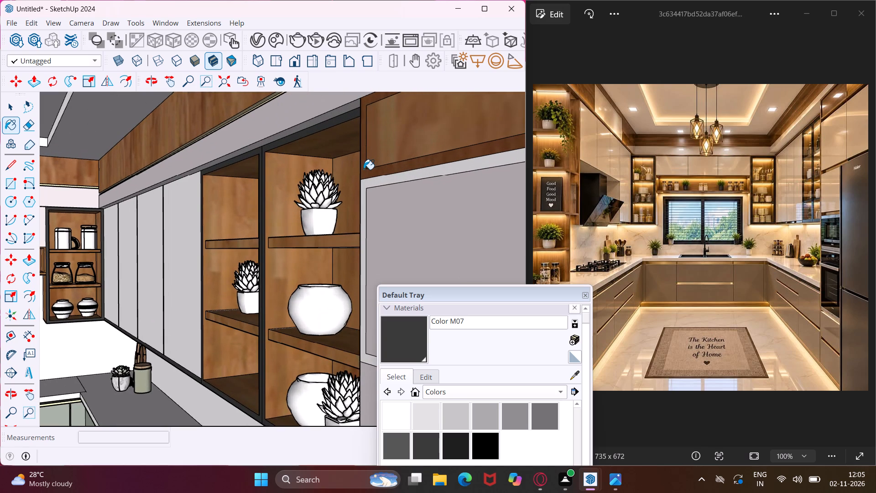
{"action": "scroll", "coordinate": [364, 169], "scroll_direction": "down", "scroll_amount": 8}
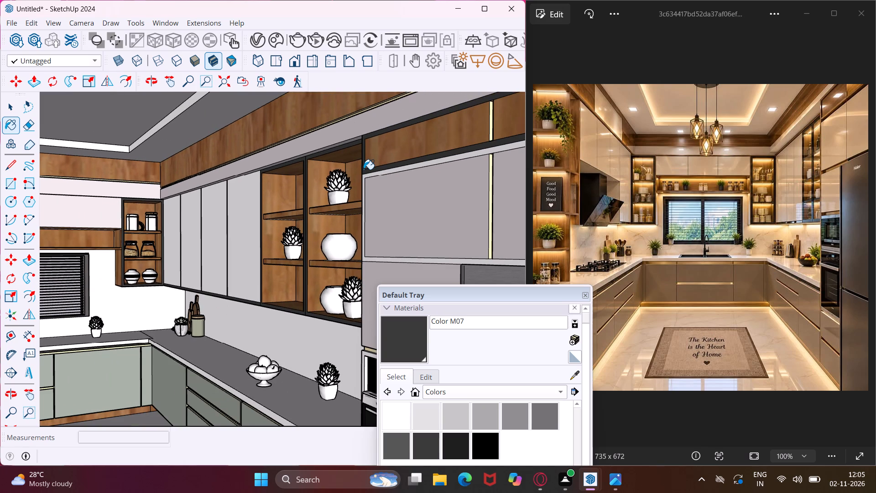
{"action": "scroll", "coordinate": [367, 173], "scroll_direction": "up", "scroll_amount": 4}
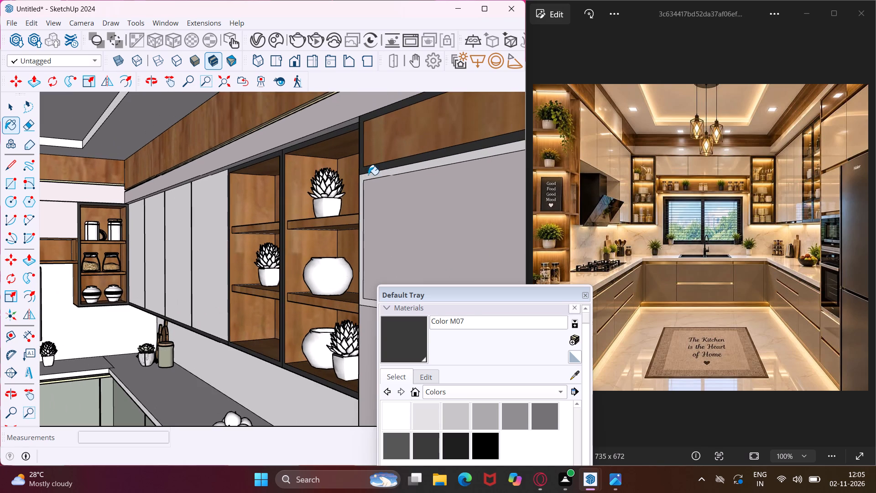
{"action": "left_click", "coordinate": [368, 176]}
Paint the front frame of the left corner open shelf beside the window wall dark grey with Color M07.
{"action": "scroll", "coordinate": [335, 184], "scroll_direction": "down", "scroll_amount": 4}
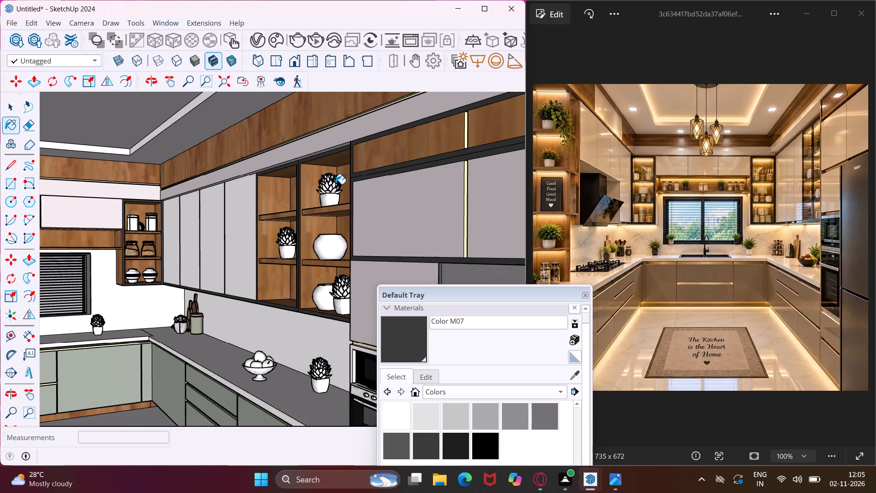
{"action": "scroll", "coordinate": [335, 184], "scroll_direction": "down", "scroll_amount": 10}
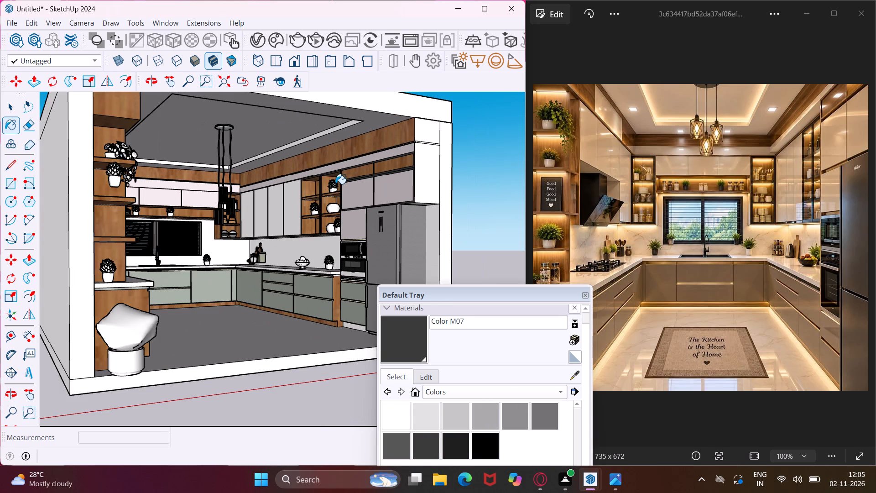
{"action": "middle_click_drag", "start_coordinate": [335, 184], "coordinate": [248, 212]}
{"action": "scroll", "coordinate": [125, 194], "scroll_direction": "up", "scroll_amount": 4}
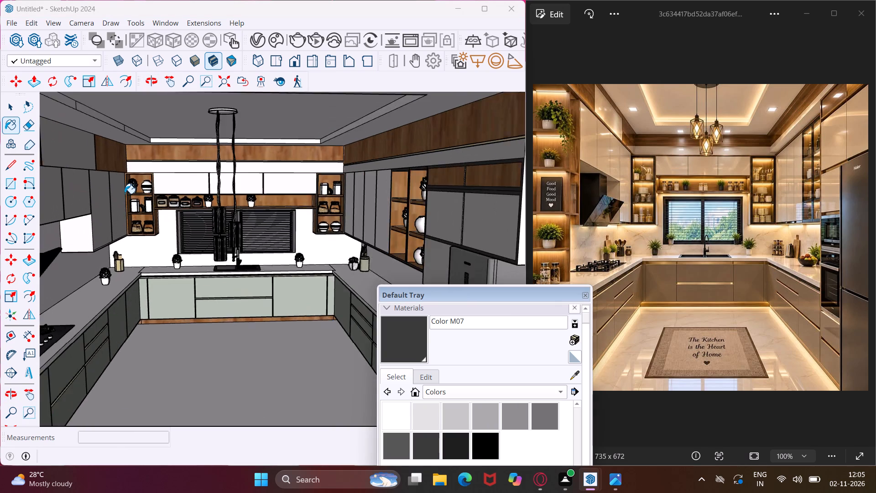
{"action": "scroll", "coordinate": [125, 194], "scroll_direction": "up", "scroll_amount": 20}
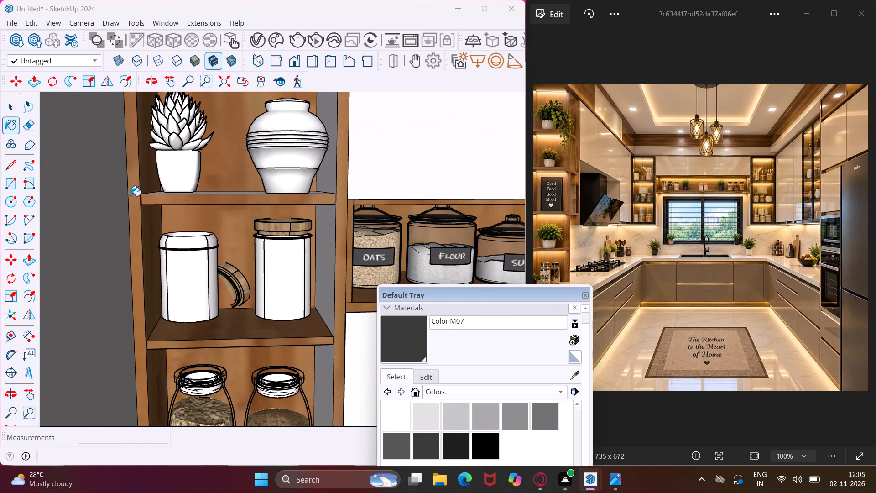
{"action": "left_click", "coordinate": [130, 196]}
{"action": "scroll", "coordinate": [135, 198], "scroll_direction": "down", "scroll_amount": 3}
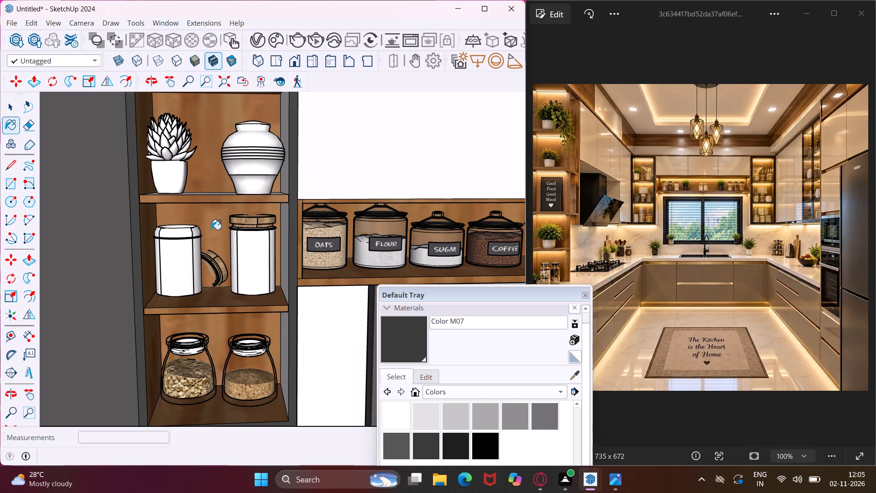
Paint the inner side faces of the left corner shelf with the Wood Floor material from the Wood collection.
{"action": "left_click", "coordinate": [449, 388]}
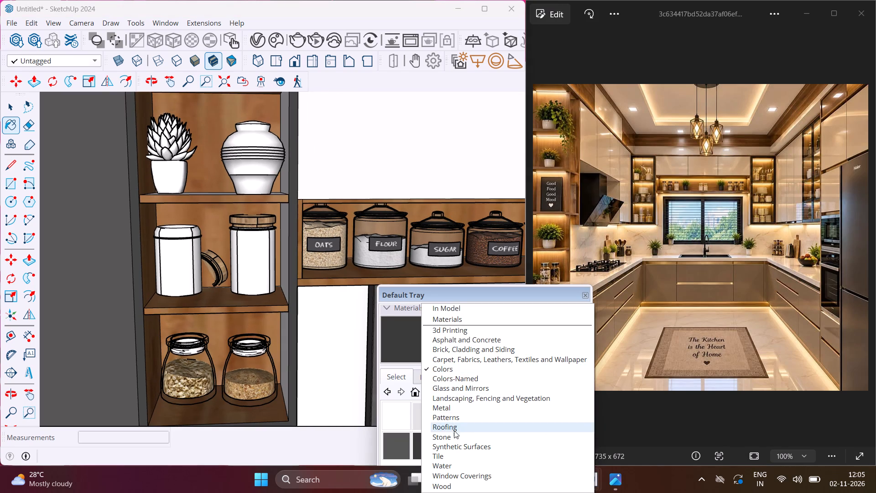
{"action": "left_click", "coordinate": [453, 485]}
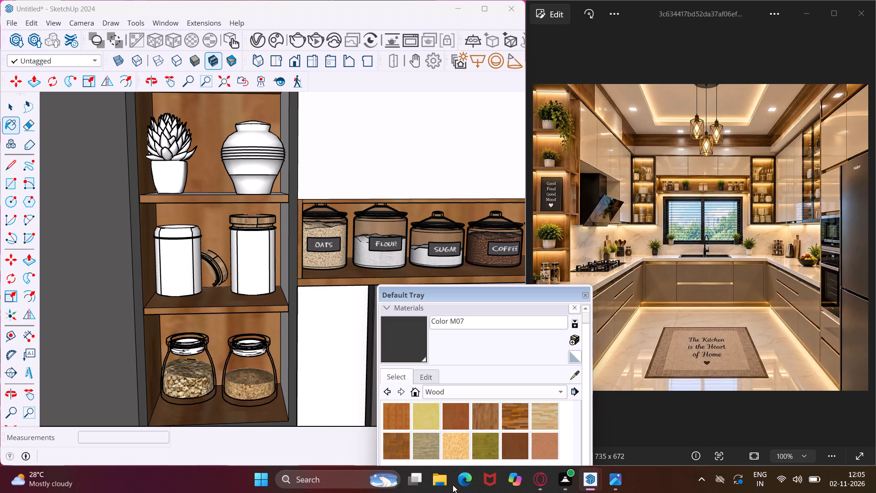
{"action": "left_click", "coordinate": [490, 420]}
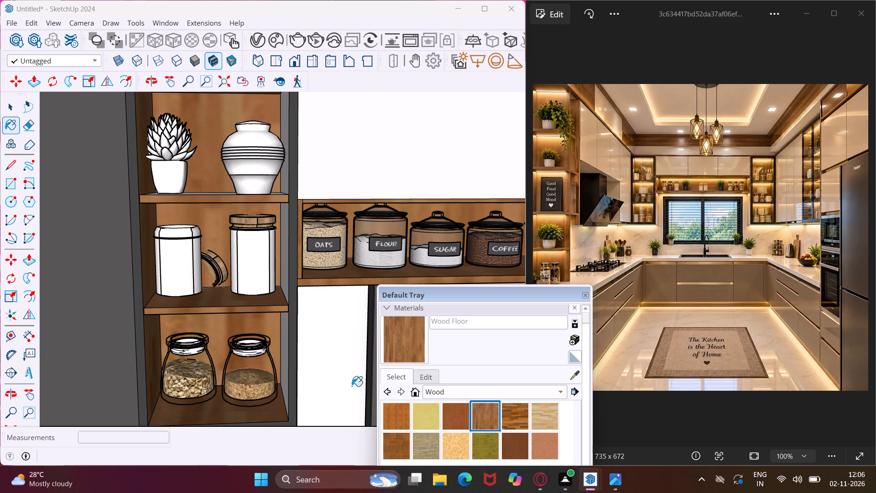
{"action": "scroll", "coordinate": [287, 349], "scroll_direction": "up", "scroll_amount": 13}
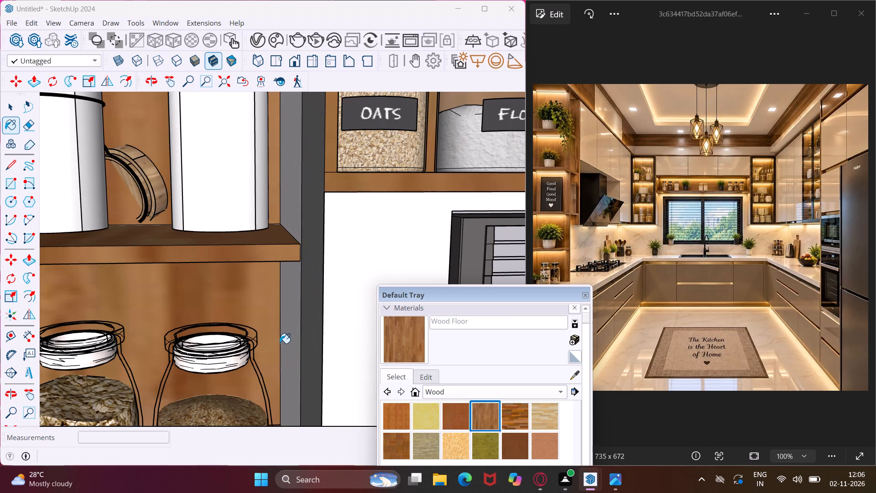
{"action": "left_click", "coordinate": [280, 343]}
{"action": "left_click", "coordinate": [293, 300]}
{"action": "scroll", "coordinate": [293, 300], "scroll_direction": "down", "scroll_amount": 5}
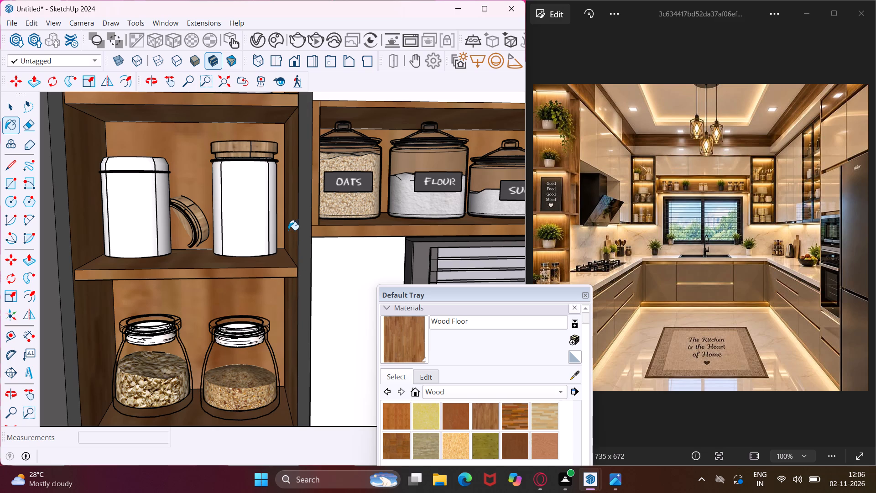
Paint the top face of the shelf board under the plant and vase in the left corner unit with Wood Floor.
{"action": "middle_click_drag", "start_coordinate": [287, 237], "coordinate": [296, 295]}
{"action": "scroll", "coordinate": [295, 294], "scroll_direction": "down", "scroll_amount": 4}
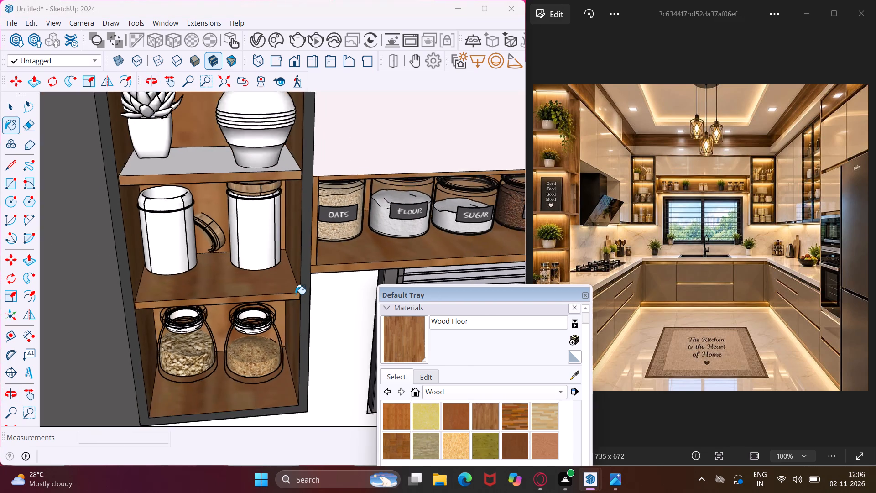
{"action": "scroll", "coordinate": [295, 294], "scroll_direction": "down", "scroll_amount": 4}
{"action": "scroll", "coordinate": [244, 221], "scroll_direction": "up", "scroll_amount": 4}
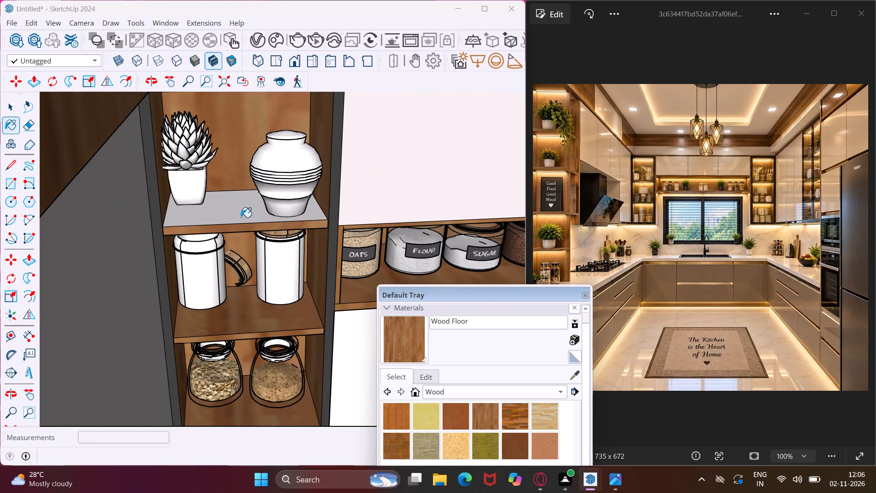
{"action": "left_click", "coordinate": [241, 217]}
Examine the left corner shelf and the whole kitchen to check the applied wood and dark grey materials.
{"action": "middle_click_drag", "start_coordinate": [241, 217], "coordinate": [251, 98]}
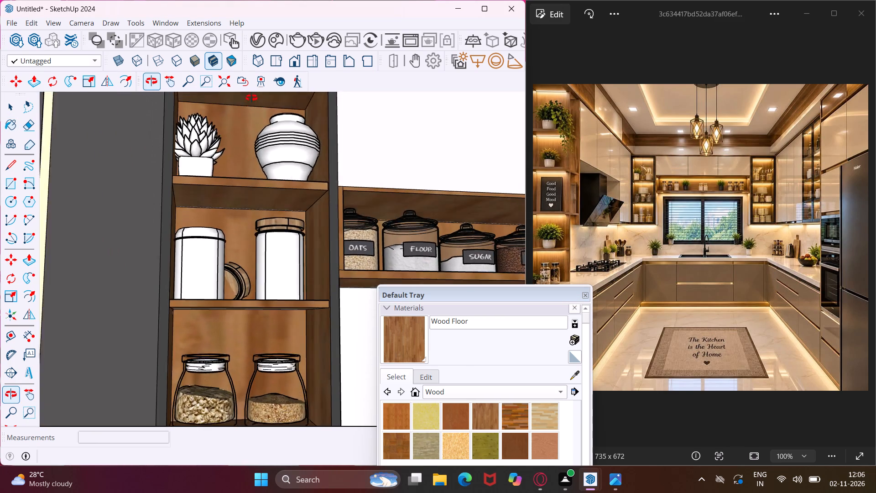
{"action": "middle_click_drag", "start_coordinate": [251, 98], "coordinate": [193, 65]}
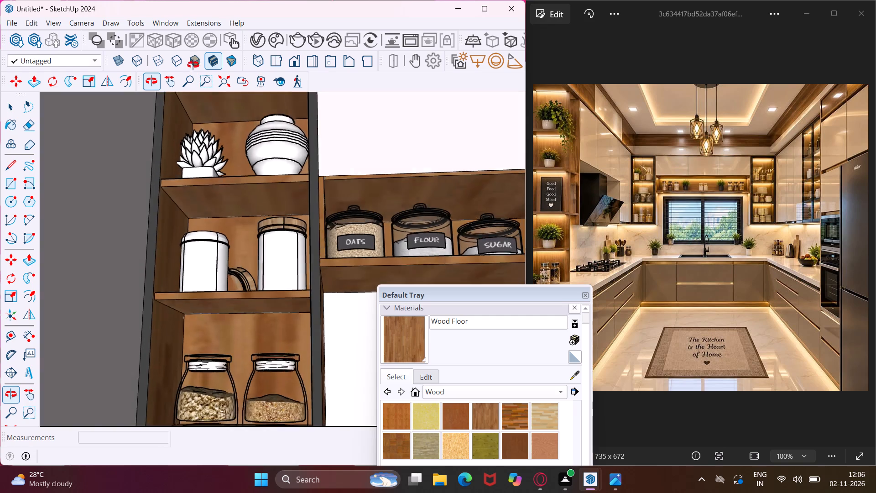
{"action": "middle_click_drag", "start_coordinate": [193, 65], "coordinate": [183, 183]}
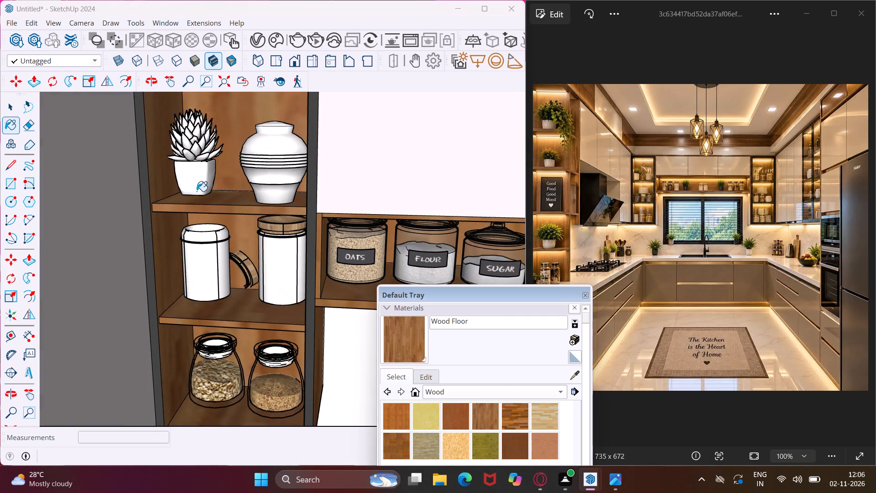
{"action": "scroll", "coordinate": [203, 197], "scroll_direction": "down", "scroll_amount": 14}
{"action": "middle_click_drag", "start_coordinate": [222, 218], "coordinate": [242, 164]}
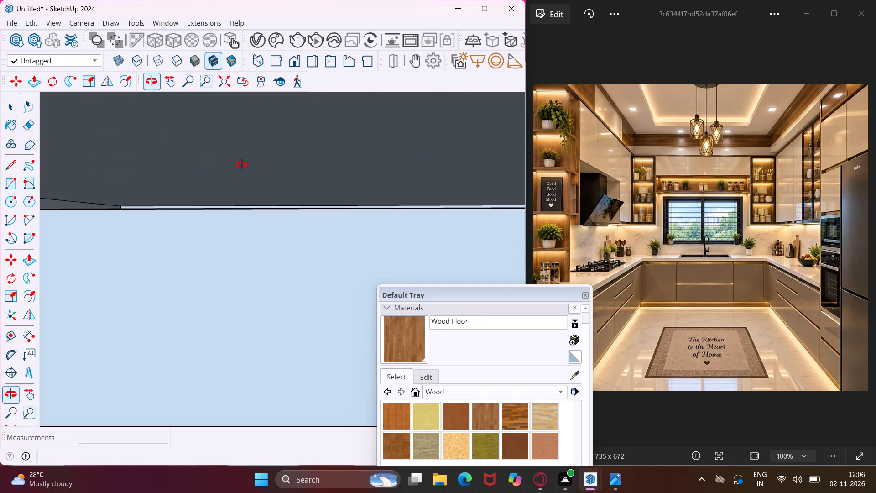
{"action": "middle_click_drag", "start_coordinate": [242, 164], "coordinate": [248, 136]}
{"action": "scroll", "coordinate": [255, 146], "scroll_direction": "down", "scroll_amount": 12}
{"action": "scroll", "coordinate": [270, 181], "scroll_direction": "down", "scroll_amount": 7}
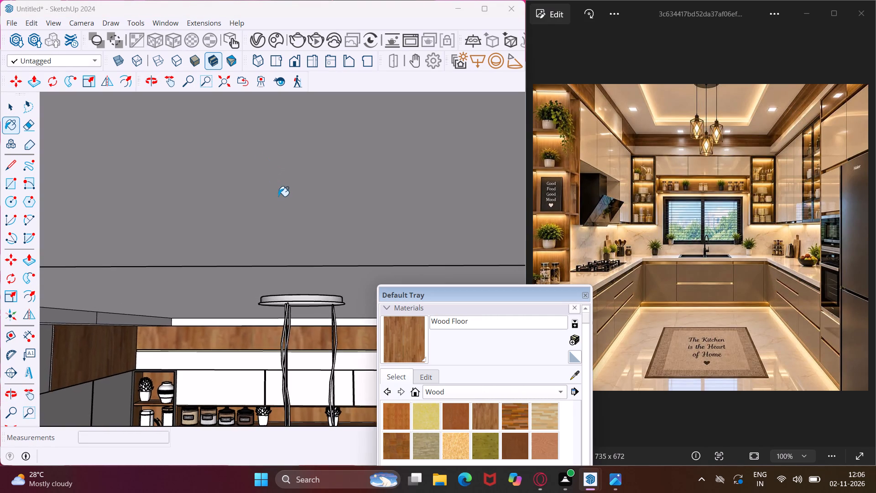
{"action": "scroll", "coordinate": [279, 198], "scroll_direction": "down", "scroll_amount": 20}
{"action": "scroll", "coordinate": [282, 213], "scroll_direction": "down", "scroll_amount": 13}
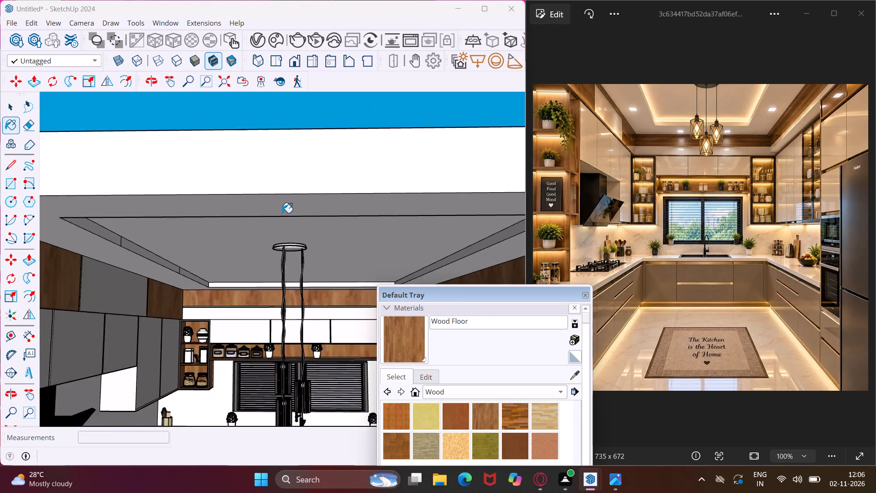
{"action": "scroll", "coordinate": [282, 213], "scroll_direction": "down", "scroll_amount": 15}
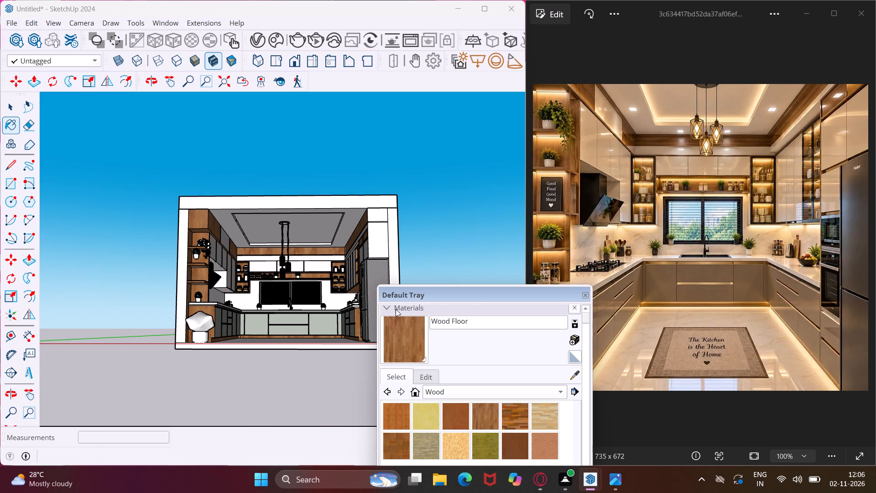
{"action": "left_click_drag", "start_coordinate": [430, 293], "coordinate": [460, 320]}
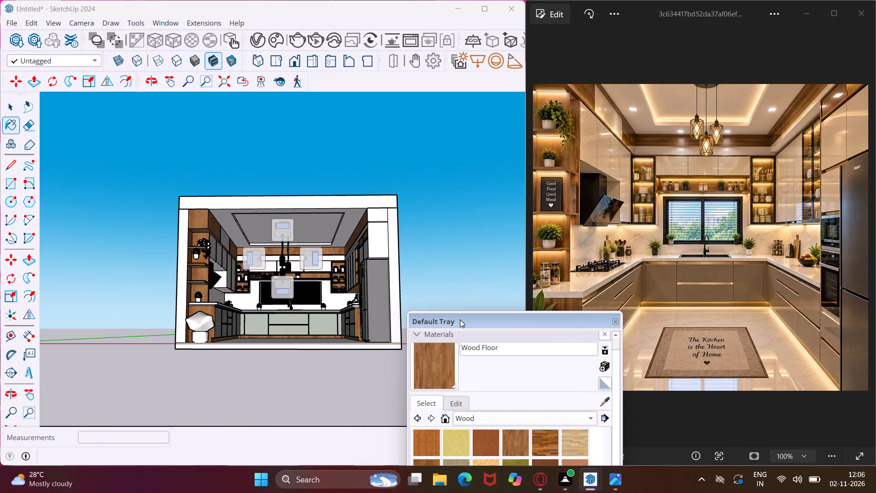
{"action": "left_click_drag", "start_coordinate": [460, 320], "coordinate": [461, 320]}
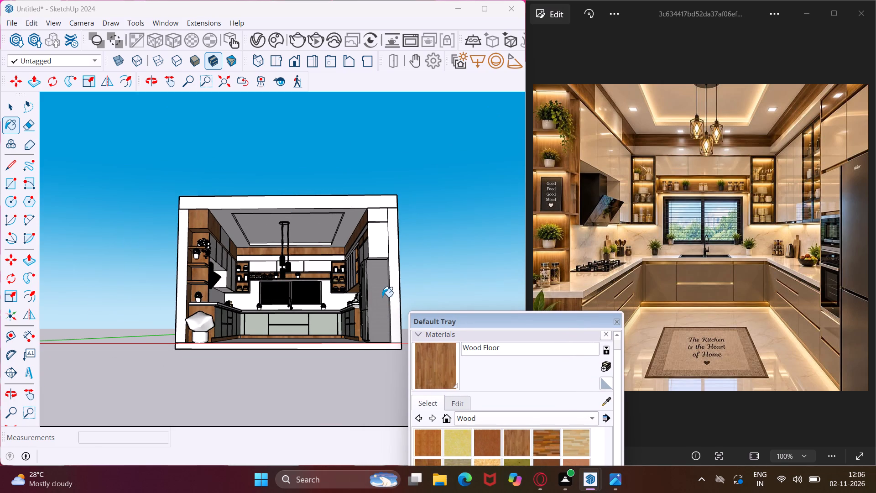
{"action": "key", "text": "Escape"}
{"action": "key", "text": "space"}
{"action": "middle_click_drag", "start_coordinate": [348, 312], "coordinate": [361, 369]}
{"action": "scroll", "coordinate": [346, 319], "scroll_direction": "up", "scroll_amount": 5}
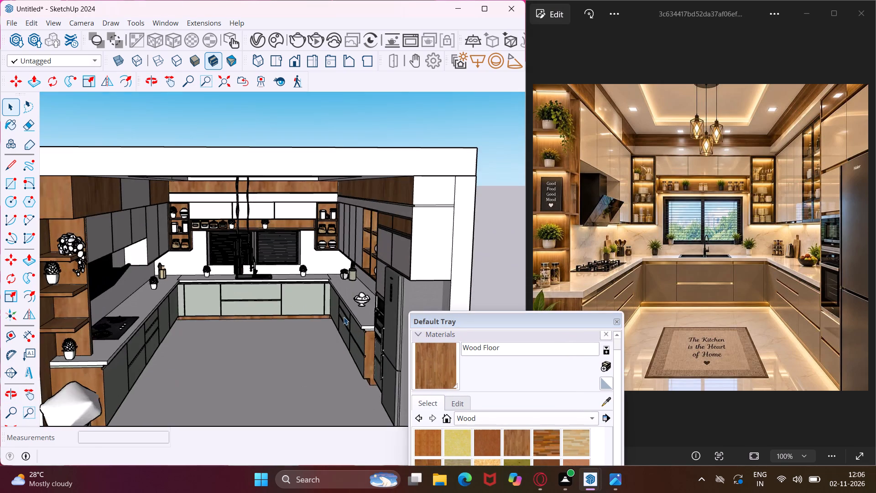
{"action": "scroll", "coordinate": [344, 317], "scroll_direction": "up", "scroll_amount": 4}
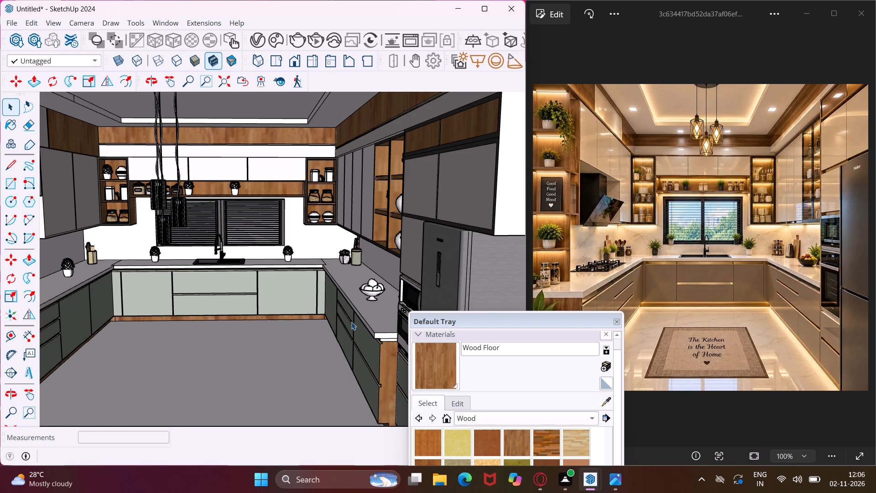
{"action": "scroll", "coordinate": [351, 322], "scroll_direction": "down", "scroll_amount": 3}
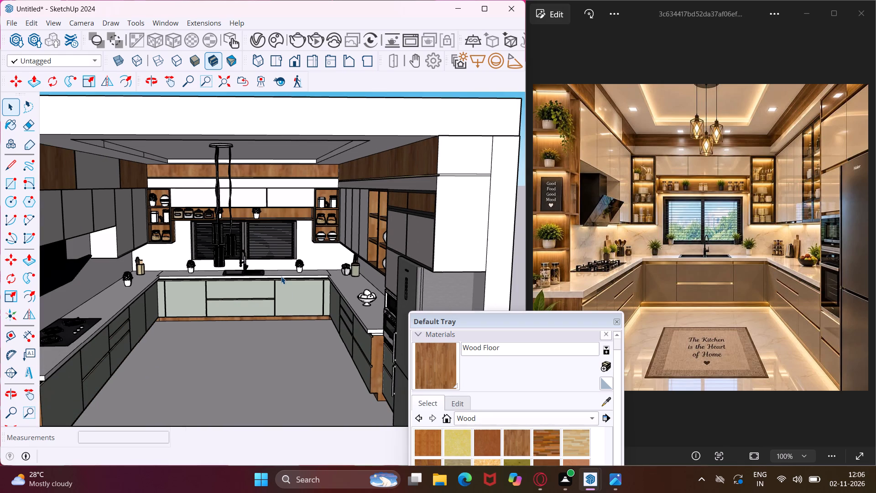
Import the Marble White 100cm material from the Stone category of Chaos Cosmos through the V-Ray Asset Editor.
{"action": "left_click", "coordinate": [256, 42]}
{"action": "left_click", "coordinate": [287, 107]}
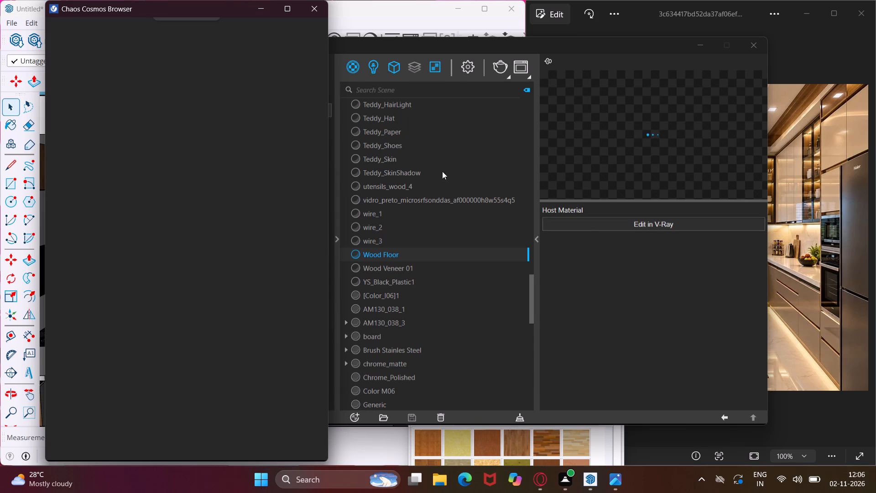
{"action": "left_click", "coordinate": [302, 6]}
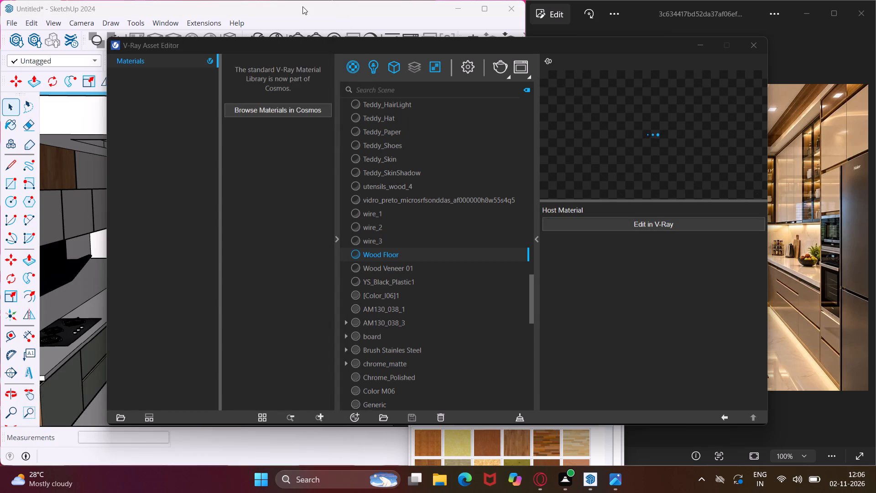
{"action": "left_click", "coordinate": [286, 105]}
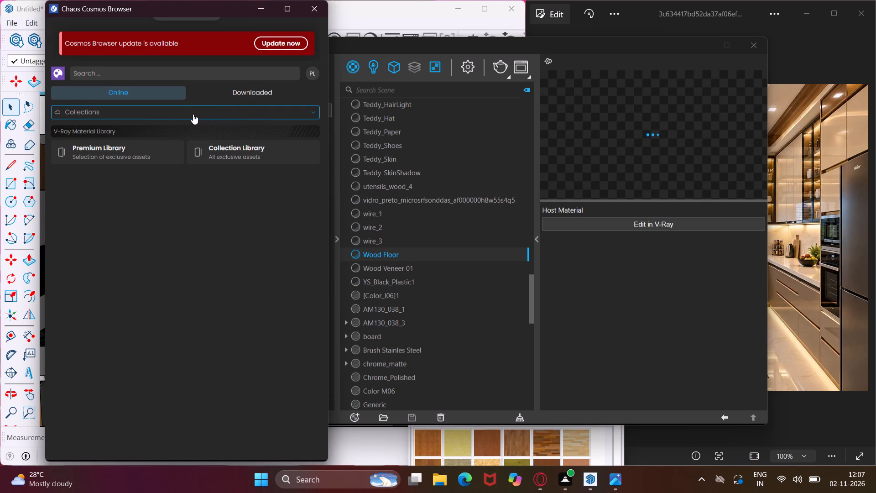
{"action": "left_click", "coordinate": [193, 114]}
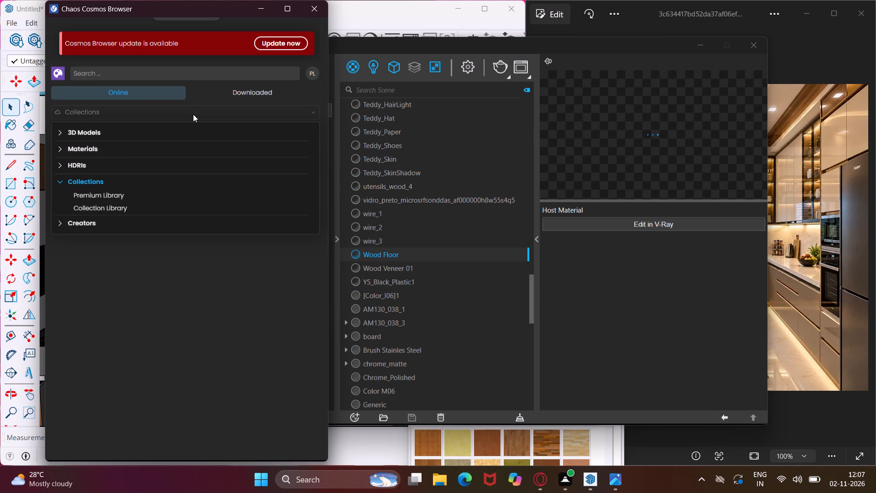
{"action": "left_click", "coordinate": [102, 150]}
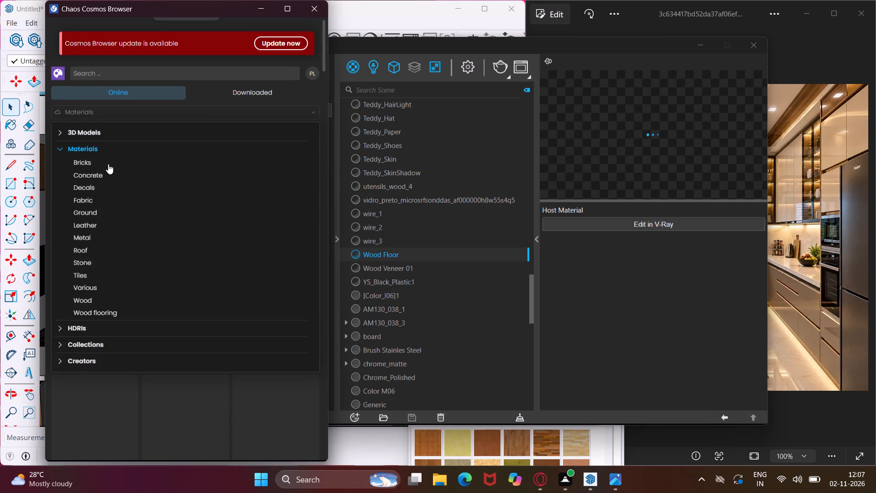
{"action": "left_click", "coordinate": [96, 260]}
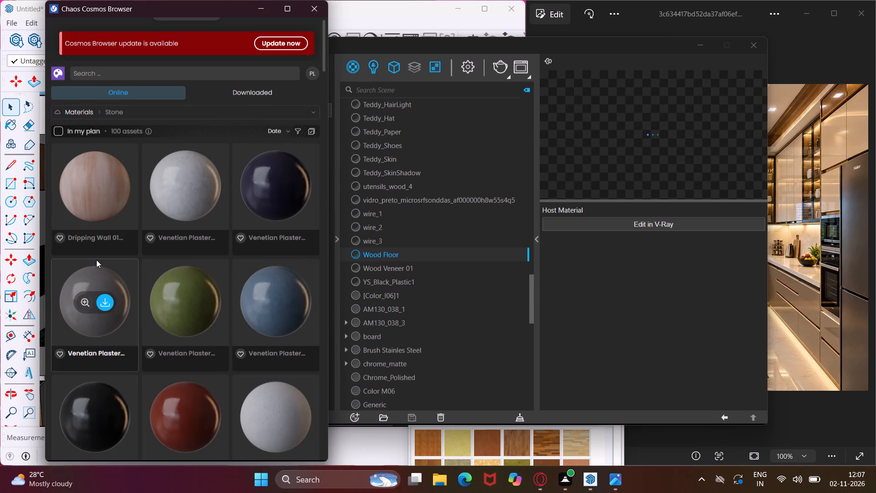
{"action": "scroll", "coordinate": [130, 272], "scroll_direction": "down", "scroll_amount": 7}
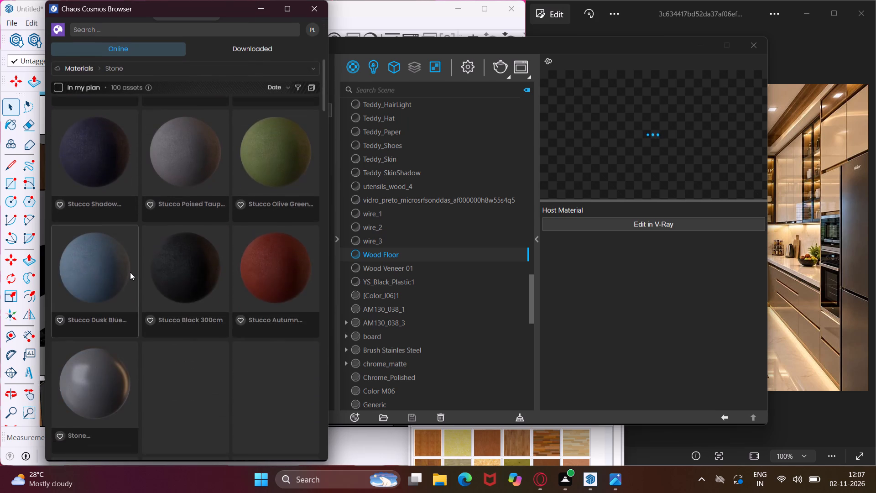
{"action": "scroll", "coordinate": [130, 272], "scroll_direction": "down", "scroll_amount": 6}
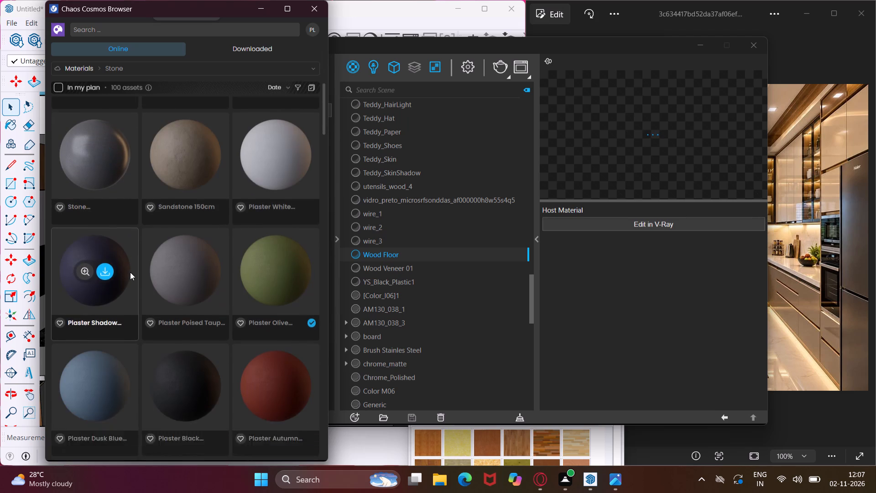
{"action": "scroll", "coordinate": [130, 272], "scroll_direction": "down", "scroll_amount": 2}
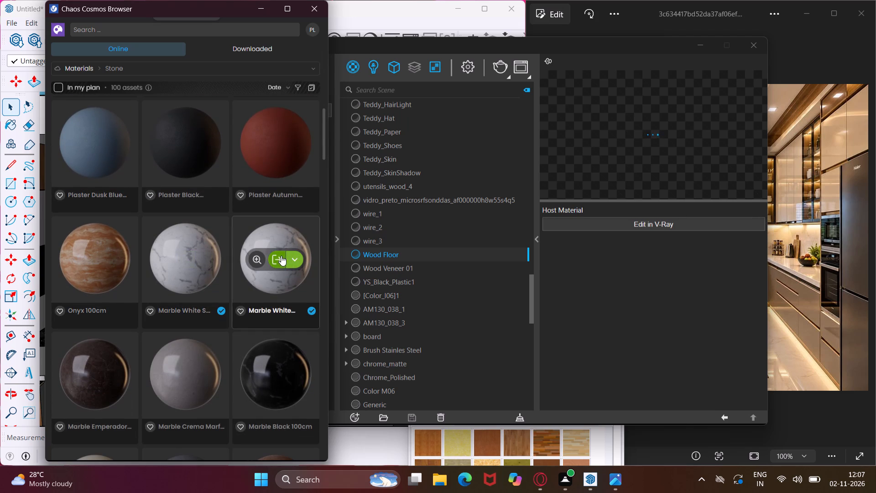
{"action": "left_click", "coordinate": [276, 258]}
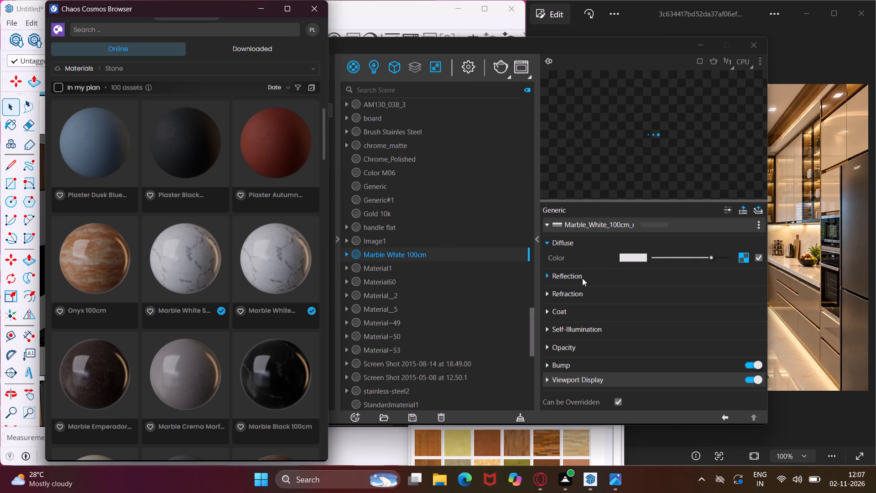
Enable Reflection IOR for the Marble White 100cm material and set it to 4, then return to the kitchen model.
{"action": "left_click", "coordinate": [543, 278]}
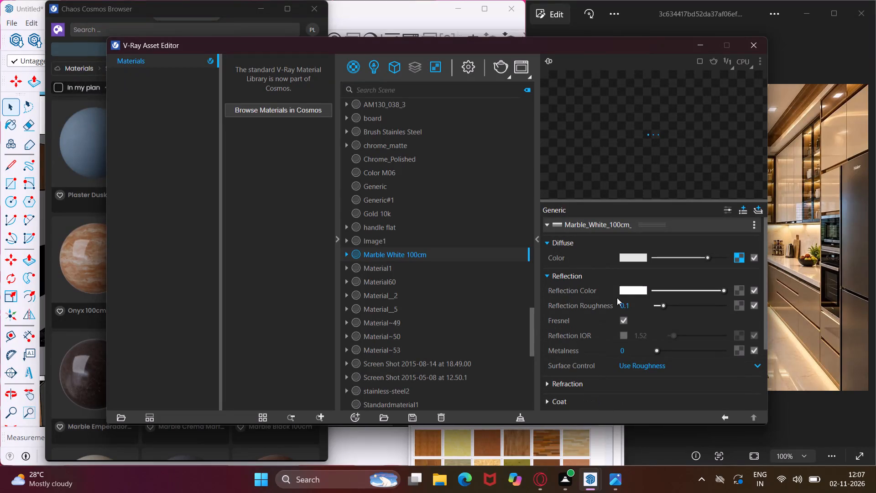
{"action": "left_click", "coordinate": [624, 335]}
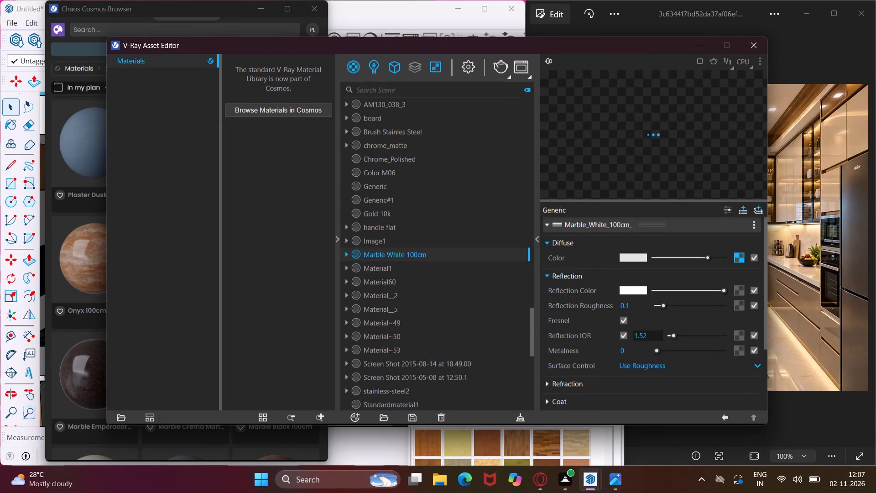
{"action": "left_click", "coordinate": [648, 337]}
{"action": "key", "text": "BackSpace"}
{"action": "key", "text": "BackSpace"}
{"action": "key", "text": "BackSpace"}
{"action": "key", "text": "BackSpace"}
{"action": "key", "text": "4"}
{"action": "key", "text": "Return"}
{"action": "double_click", "coordinate": [462, 258]}
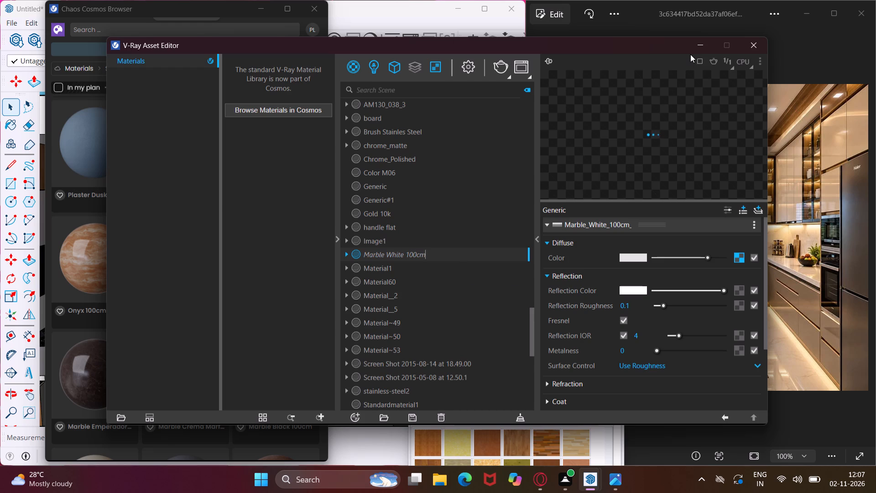
{"action": "left_click", "coordinate": [692, 51]}
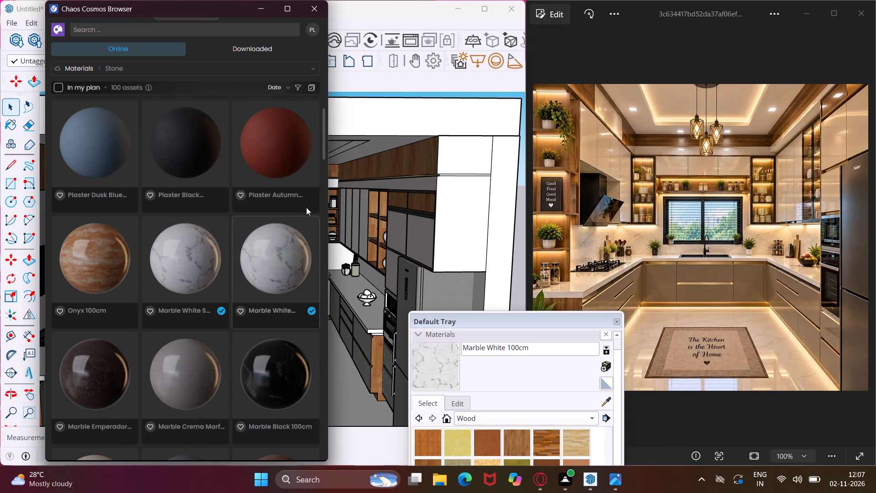
{"action": "left_click", "coordinate": [266, 14]}
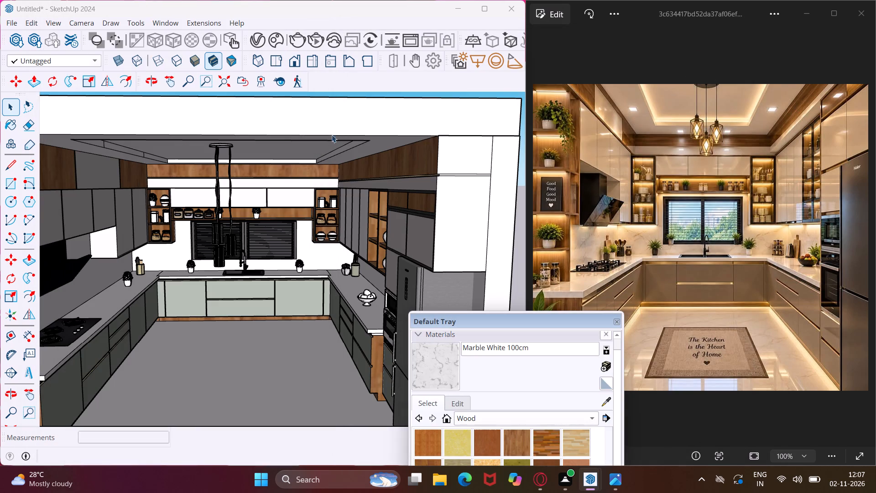
Paint the top, front edge and end face of the right-hand countertop with Marble White 100cm.
{"action": "left_click", "coordinate": [428, 364]}
{"action": "scroll", "coordinate": [365, 319], "scroll_direction": "up", "scroll_amount": 11}
{"action": "left_click", "coordinate": [368, 322]}
{"action": "scroll", "coordinate": [368, 322], "scroll_direction": "up", "scroll_amount": 1}
{"action": "middle_click_drag", "start_coordinate": [368, 322], "coordinate": [395, 300]}
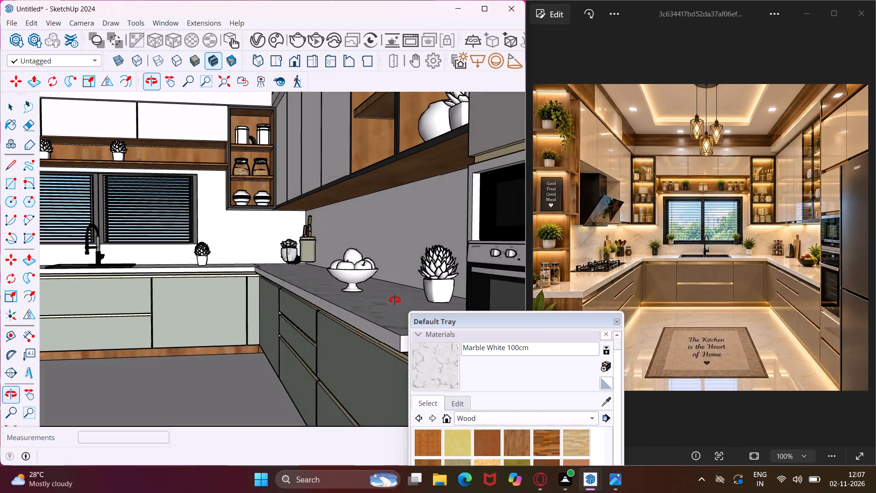
{"action": "middle_click_drag", "start_coordinate": [395, 300], "coordinate": [414, 279]}
{"action": "scroll", "coordinate": [346, 266], "scroll_direction": "down", "scroll_amount": 5}
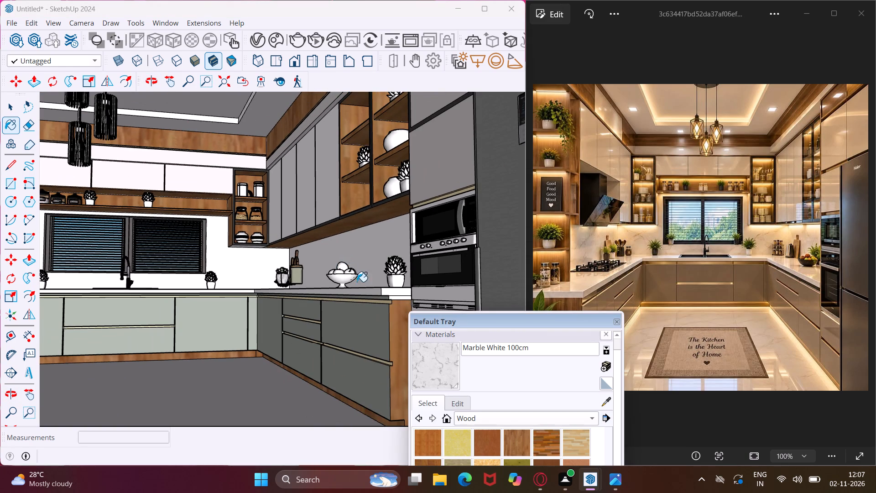
{"action": "scroll", "coordinate": [380, 294], "scroll_direction": "up", "scroll_amount": 11}
{"action": "left_click", "coordinate": [373, 284]}
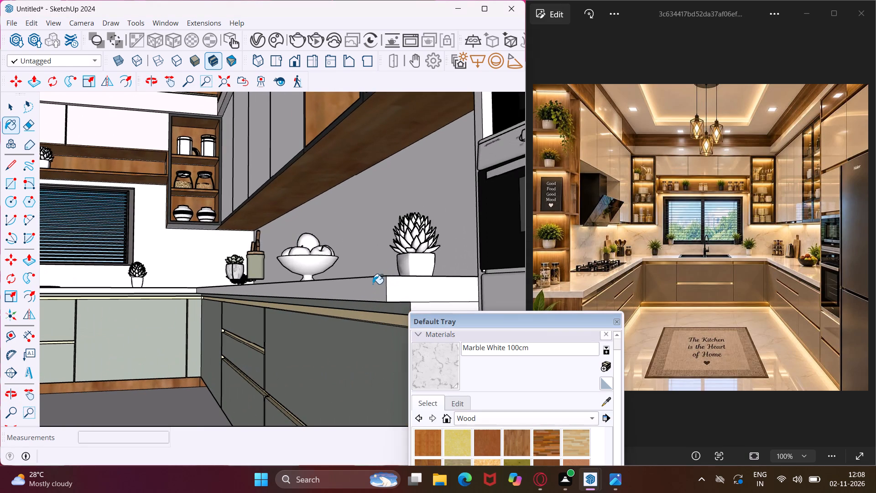
{"action": "left_click", "coordinate": [392, 291]}
Paint the right-hand backsplash wall and the remaining lower faces of that countertop's end with Marble White 100cm.
{"action": "middle_click_drag", "start_coordinate": [390, 291], "coordinate": [407, 237]}
{"action": "scroll", "coordinate": [390, 291], "scroll_direction": "up", "scroll_amount": 1}
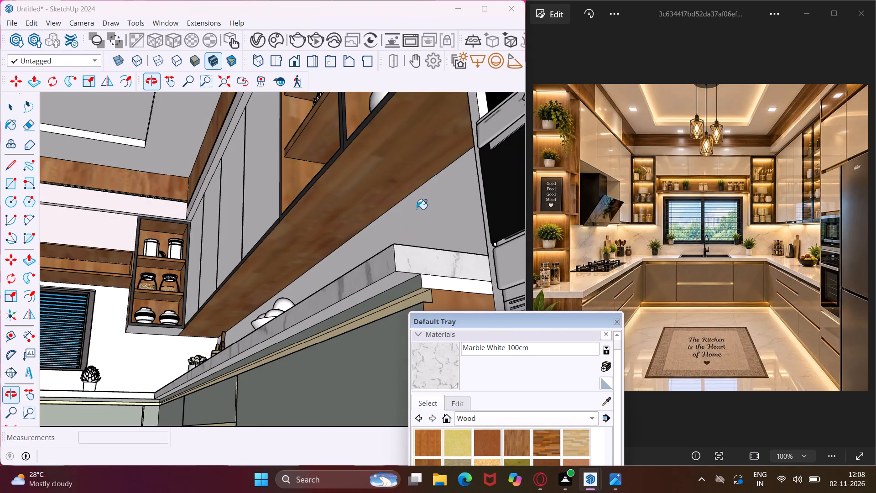
{"action": "left_click", "coordinate": [457, 185]}
{"action": "scroll", "coordinate": [393, 285], "scroll_direction": "up", "scroll_amount": 3}
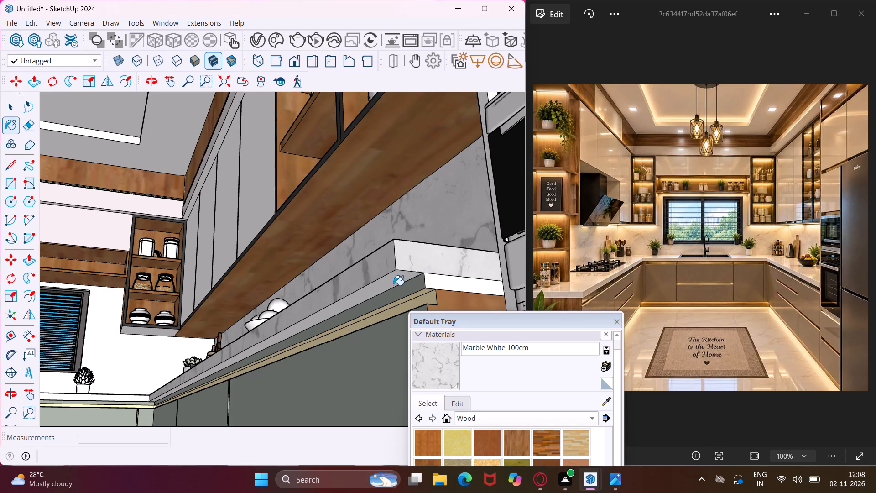
{"action": "left_click", "coordinate": [392, 280]}
{"action": "left_click", "coordinate": [440, 278]}
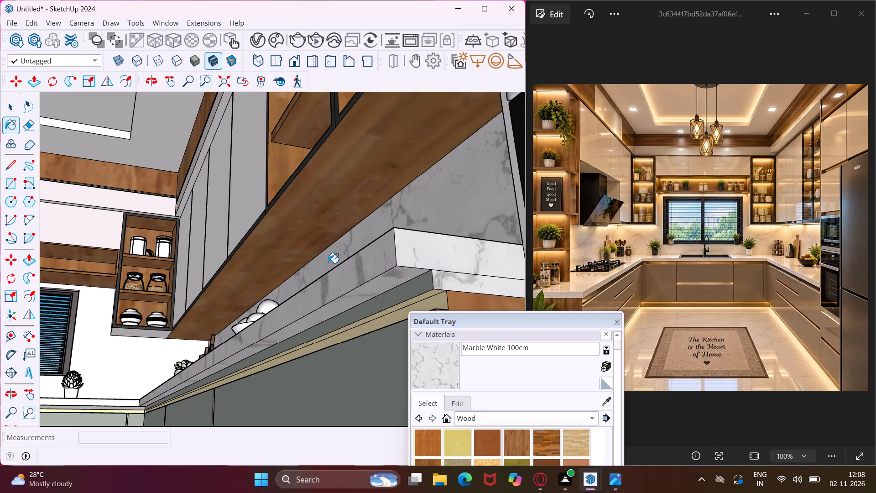
Paint the top of the left-hand countertop and the backsplash wall behind the hob with Marble White 100cm.
{"action": "scroll", "coordinate": [328, 263], "scroll_direction": "down", "scroll_amount": 6}
{"action": "middle_click_drag", "start_coordinate": [321, 257], "coordinate": [338, 328]}
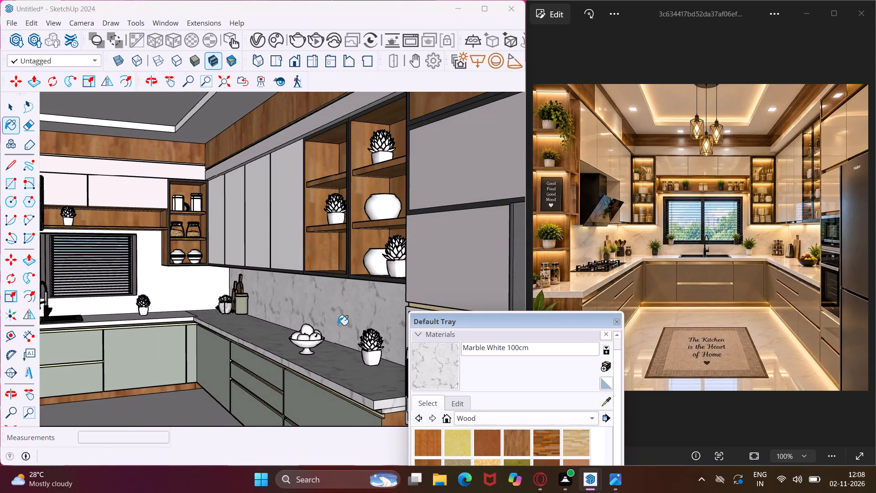
{"action": "scroll", "coordinate": [337, 325], "scroll_direction": "down", "scroll_amount": 13}
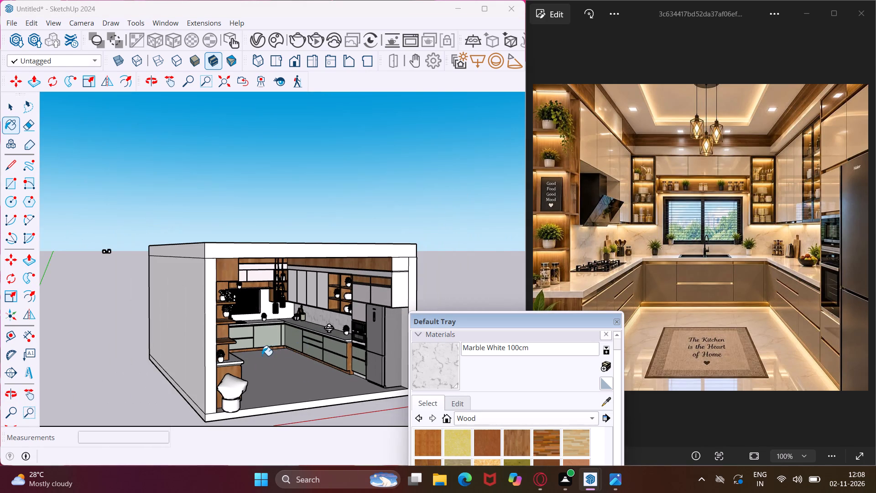
{"action": "scroll", "coordinate": [253, 356], "scroll_direction": "up", "scroll_amount": 7}
{"action": "scroll", "coordinate": [207, 365], "scroll_direction": "up", "scroll_amount": 1}
{"action": "left_click", "coordinate": [198, 377]}
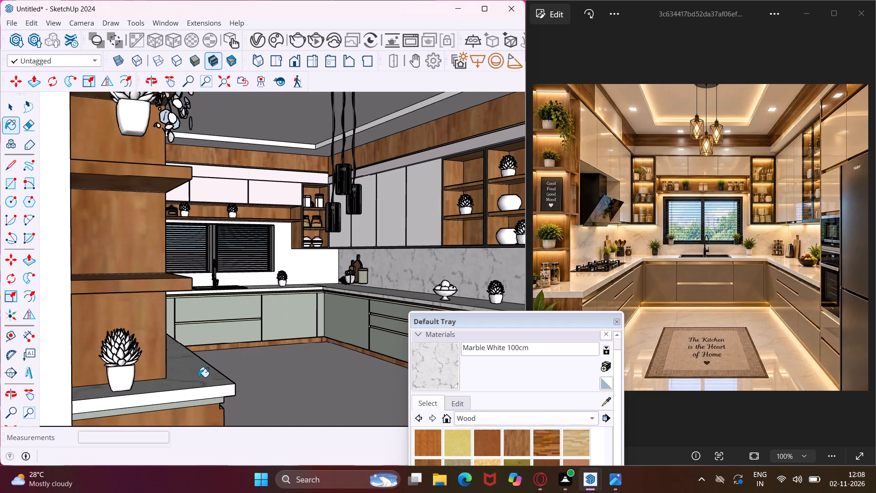
{"action": "middle_click_drag", "start_coordinate": [198, 378], "coordinate": [111, 334]}
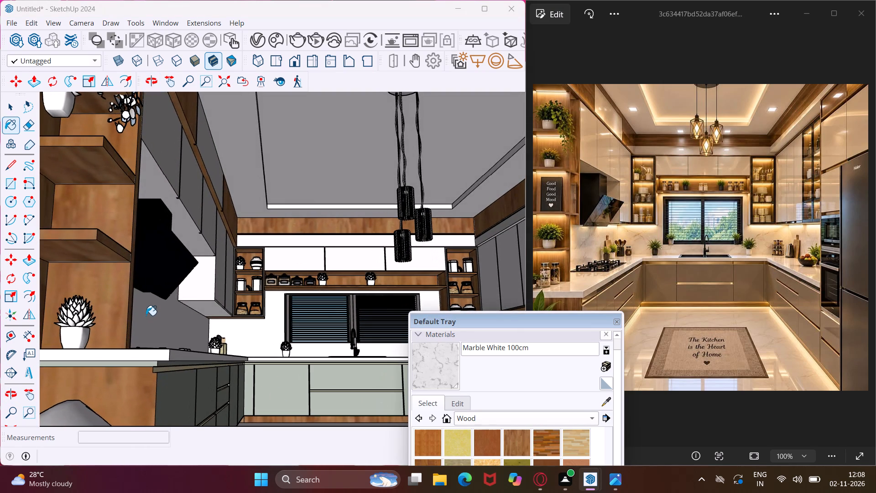
{"action": "left_click", "coordinate": [146, 315]}
Paint the end face, front edge and underside of the left-hand countertop with Marble White 100cm.
{"action": "scroll", "coordinate": [167, 358], "scroll_direction": "up", "scroll_amount": 6}
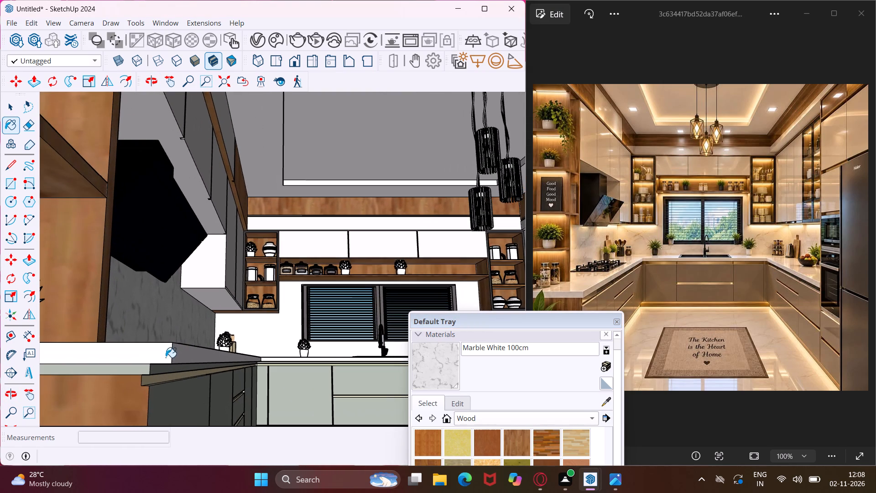
{"action": "left_click", "coordinate": [166, 357]}
{"action": "left_click", "coordinate": [174, 358]}
{"action": "middle_click_drag", "start_coordinate": [174, 358], "coordinate": [174, 312]}
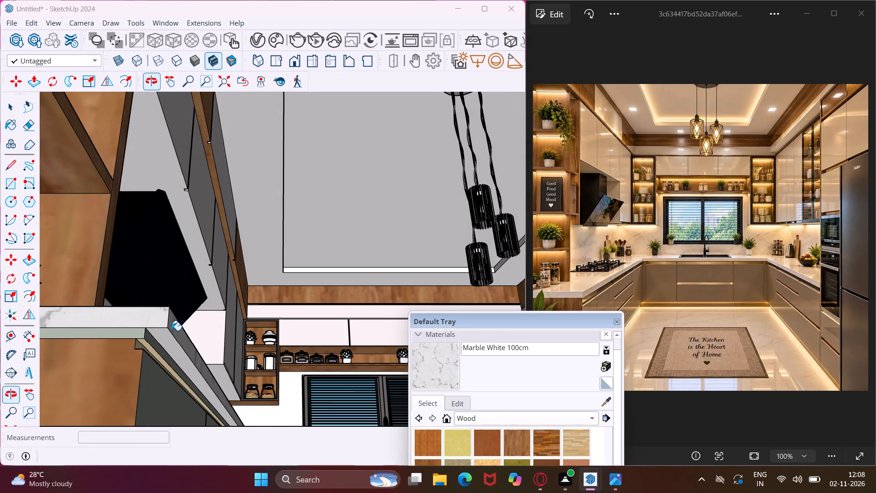
{"action": "left_click", "coordinate": [170, 340]}
Paint the back wall around the window with Marble White 100cm.
{"action": "middle_click_drag", "start_coordinate": [170, 324], "coordinate": [154, 392]}
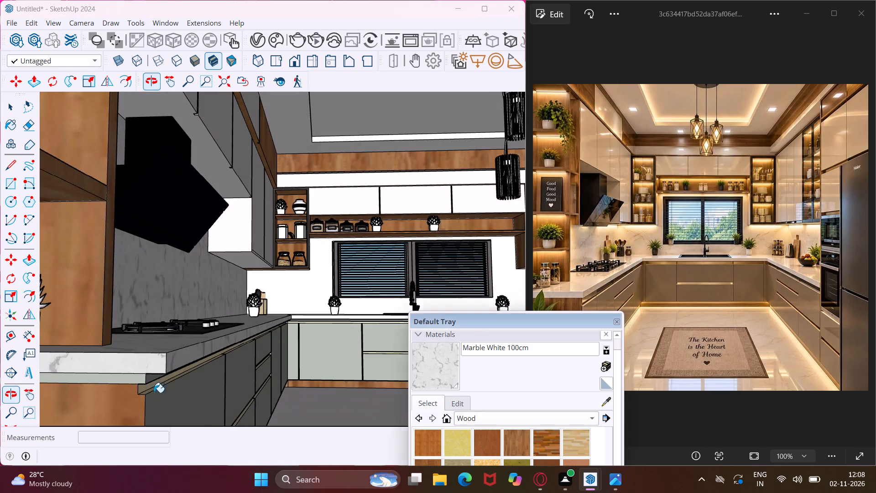
{"action": "scroll", "coordinate": [154, 356], "scroll_direction": "down", "scroll_amount": 3}
{"action": "scroll", "coordinate": [320, 291], "scroll_direction": "up", "scroll_amount": 9}
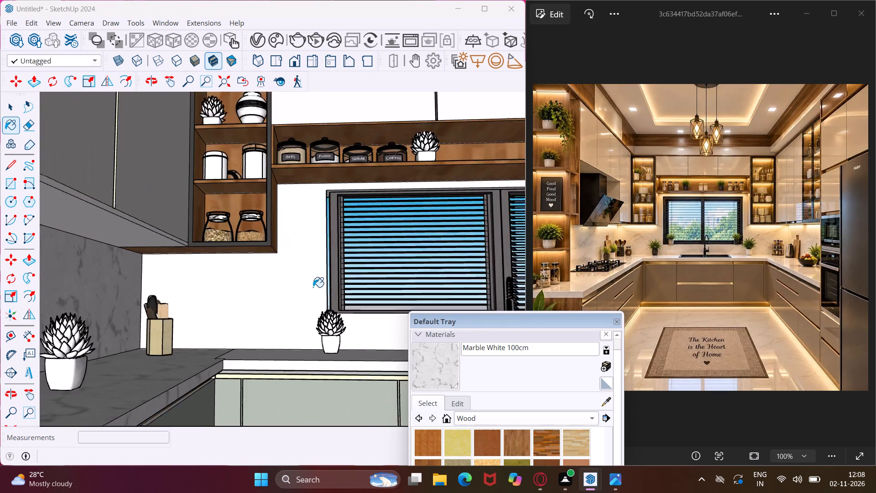
{"action": "scroll", "coordinate": [310, 287], "scroll_direction": "up", "scroll_amount": 4}
{"action": "left_click", "coordinate": [308, 286]}
Paint the front edge and underside of the back countertop below the window with Marble White 100cm.
{"action": "scroll", "coordinate": [245, 300], "scroll_direction": "down", "scroll_amount": 8}
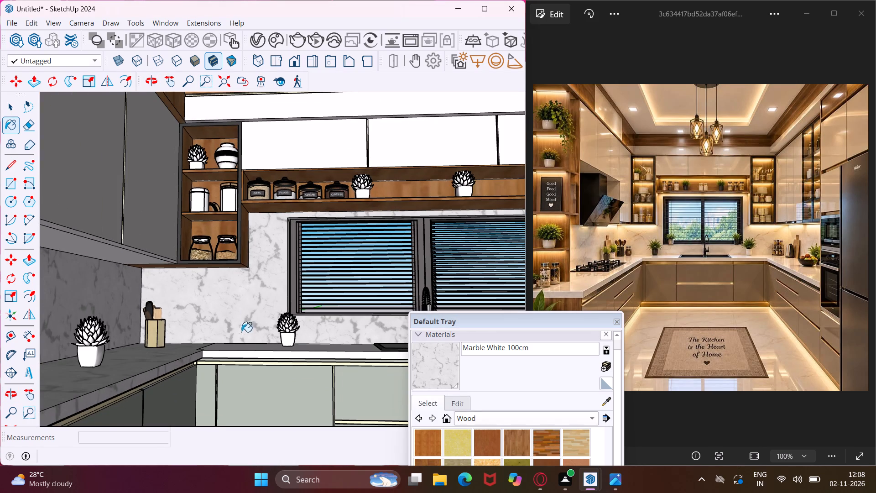
{"action": "scroll", "coordinate": [222, 350], "scroll_direction": "up", "scroll_amount": 6}
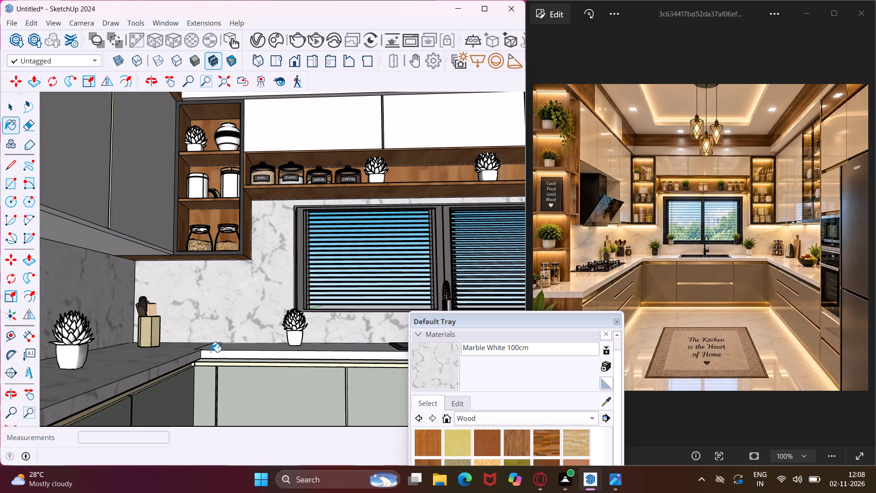
{"action": "scroll", "coordinate": [211, 352], "scroll_direction": "up", "scroll_amount": 7}
{"action": "left_click", "coordinate": [211, 355]}
{"action": "middle_click_drag", "start_coordinate": [211, 355], "coordinate": [211, 356]}
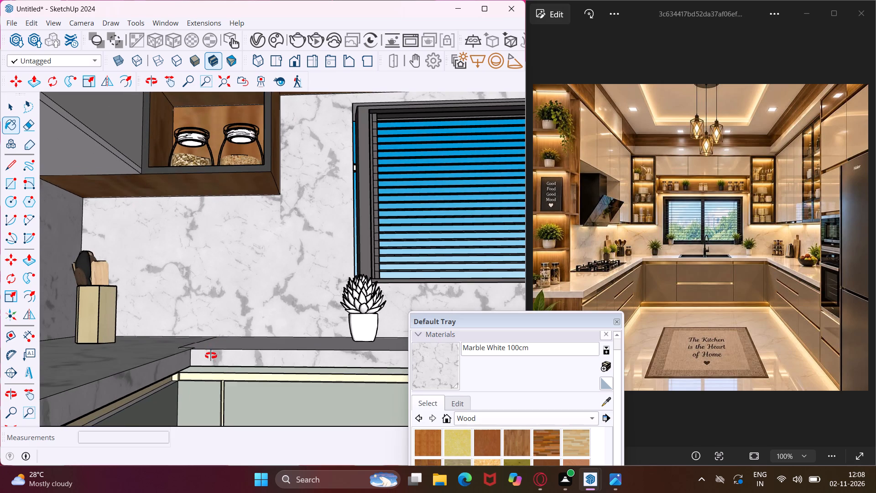
{"action": "middle_click_drag", "start_coordinate": [211, 356], "coordinate": [220, 278]}
{"action": "scroll", "coordinate": [216, 309], "scroll_direction": "up", "scroll_amount": 7}
{"action": "left_click", "coordinate": [216, 320]}
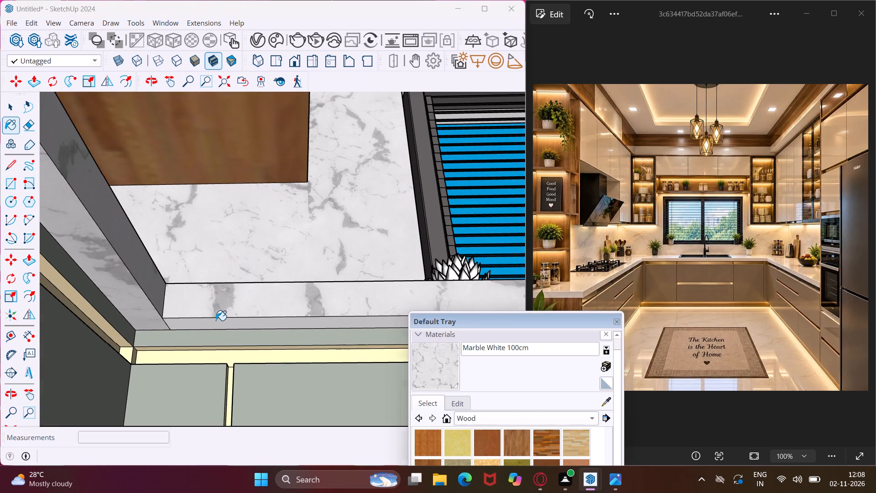
Examine the countertops, backsplash and whole kitchen to check the marble coverage against the reference image.
{"action": "middle_click_drag", "start_coordinate": [211, 299], "coordinate": [128, 435]}
{"action": "scroll", "coordinate": [170, 346], "scroll_direction": "down", "scroll_amount": 5}
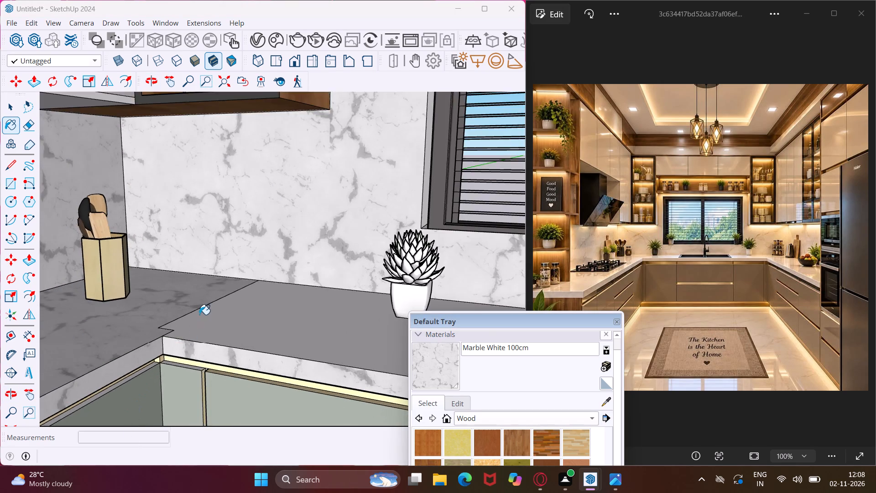
{"action": "scroll", "coordinate": [202, 311], "scroll_direction": "down", "scroll_amount": 9}
{"action": "middle_click_drag", "start_coordinate": [208, 309], "coordinate": [241, 307]}
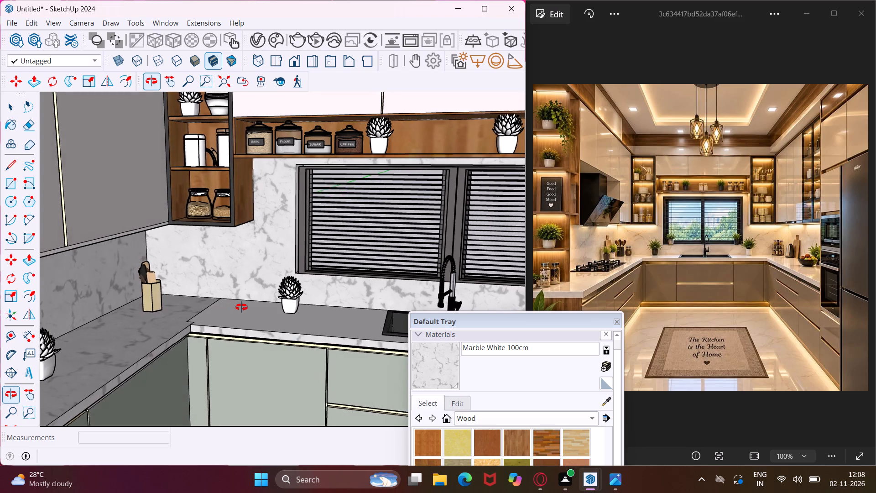
{"action": "middle_click_drag", "start_coordinate": [241, 307], "coordinate": [255, 299]}
{"action": "scroll", "coordinate": [196, 308], "scroll_direction": "down", "scroll_amount": 8}
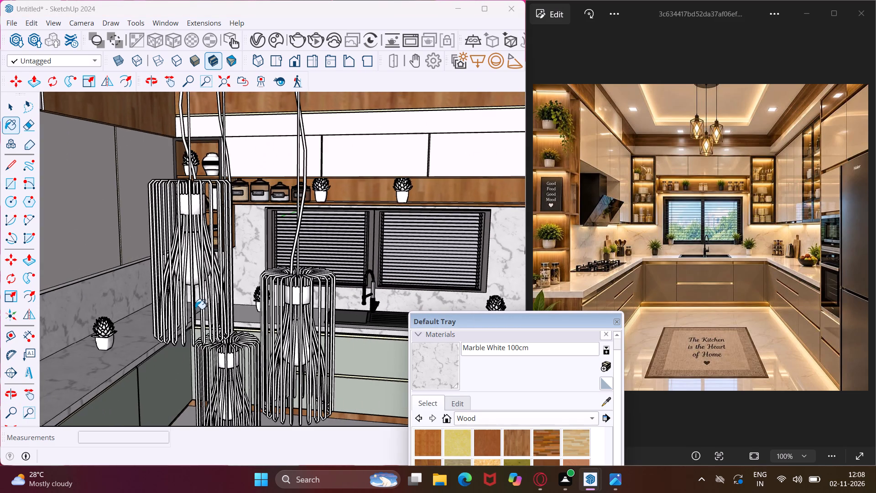
{"action": "middle_click_drag", "start_coordinate": [198, 309], "coordinate": [221, 282]}
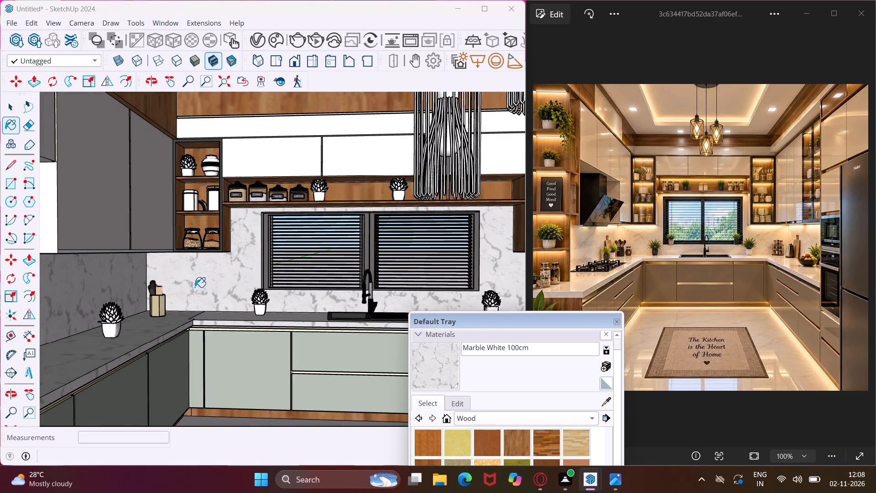
{"action": "scroll", "coordinate": [195, 287], "scroll_direction": "down", "scroll_amount": 9}
{"action": "middle_click_drag", "start_coordinate": [203, 291], "coordinate": [236, 290]}
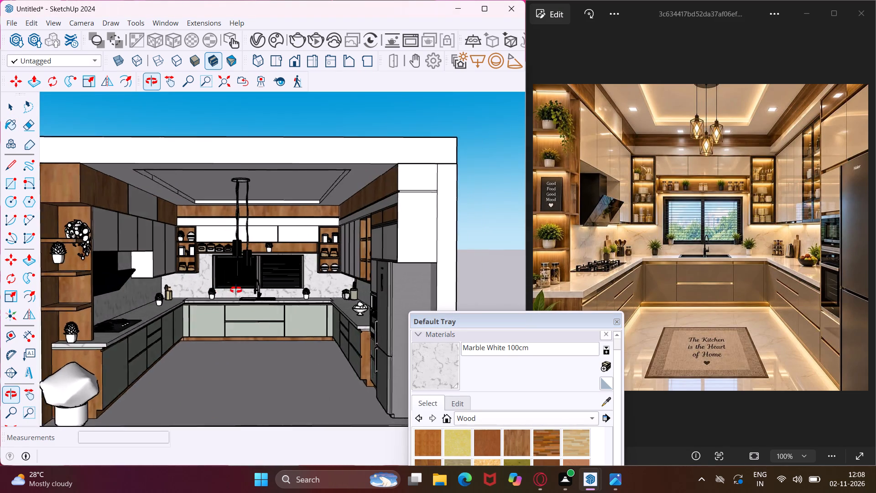
{"action": "middle_click_drag", "start_coordinate": [236, 290], "coordinate": [250, 288]}
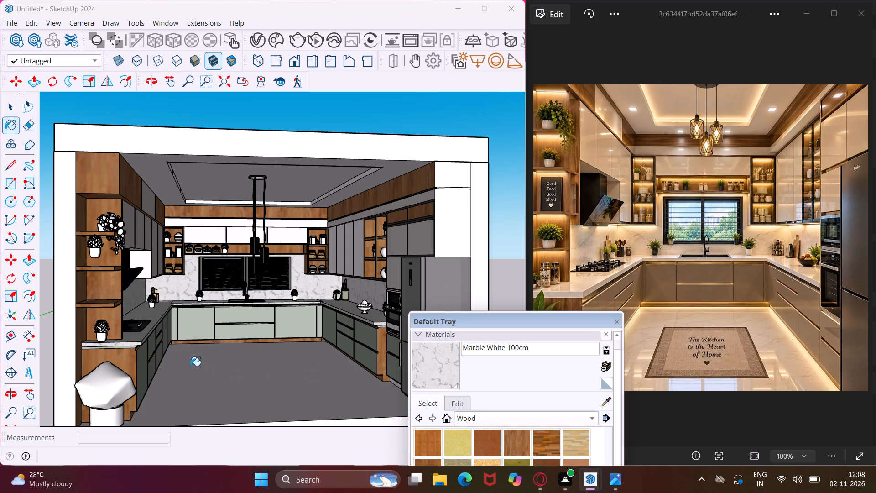
Draw a rectangle about 1' 1 5/16" by 2 9/16" on the underside of the lowest left-hand corner shelf, along its back panel.
{"action": "key", "text": "Escape"}
{"action": "key", "text": "space"}
{"action": "scroll", "coordinate": [92, 325], "scroll_direction": "up", "scroll_amount": 5}
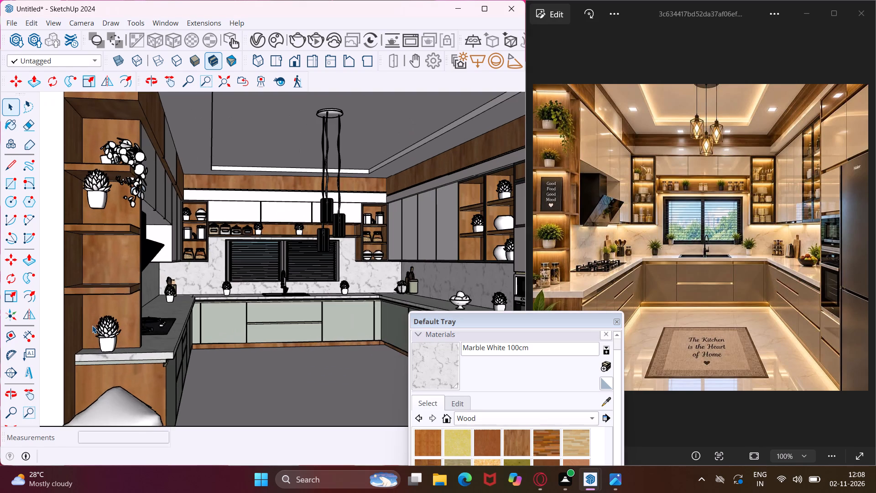
{"action": "middle_click_drag", "start_coordinate": [92, 325], "coordinate": [111, 280]}
{"action": "scroll", "coordinate": [100, 307], "scroll_direction": "up", "scroll_amount": 1}
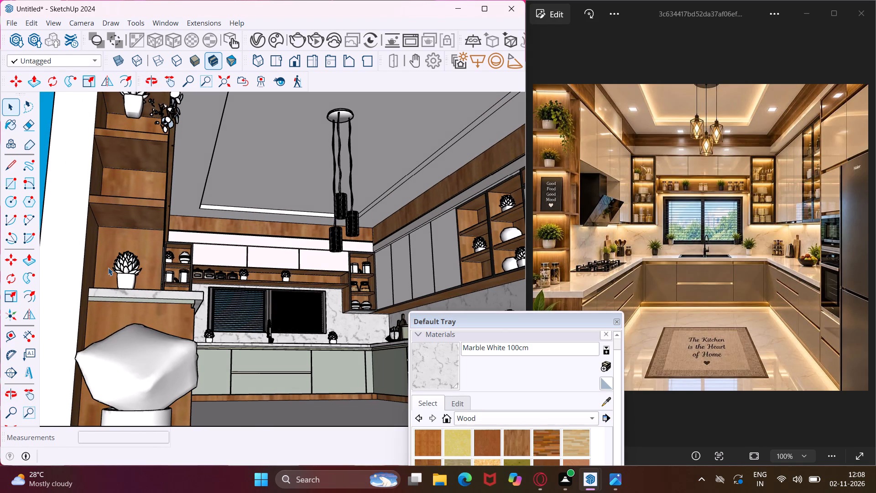
{"action": "left_click", "coordinate": [13, 188]}
{"action": "scroll", "coordinate": [98, 227], "scroll_direction": "up", "scroll_amount": 2}
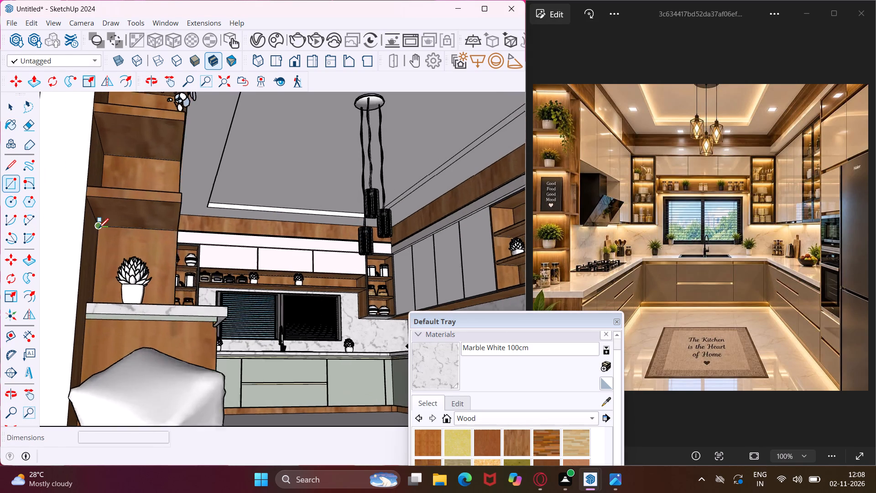
{"action": "scroll", "coordinate": [99, 228], "scroll_direction": "up", "scroll_amount": 5}
{"action": "middle_click_drag", "start_coordinate": [104, 235], "coordinate": [94, 216]}
{"action": "scroll", "coordinate": [99, 225], "scroll_direction": "up", "scroll_amount": 4}
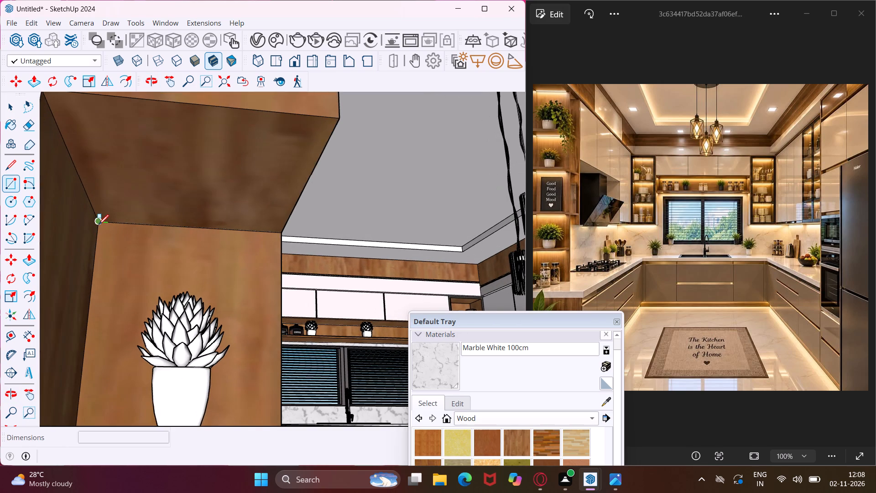
{"action": "left_click", "coordinate": [108, 220]}
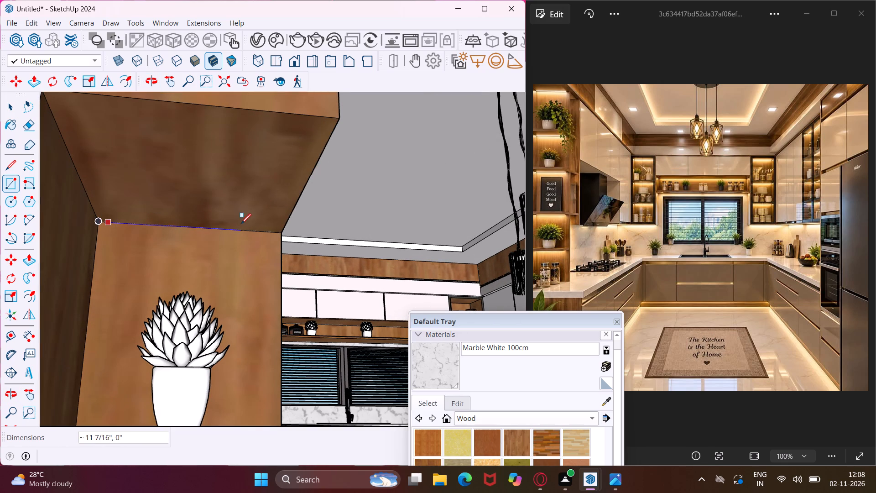
{"action": "scroll", "coordinate": [261, 225], "scroll_direction": "up", "scroll_amount": 3}
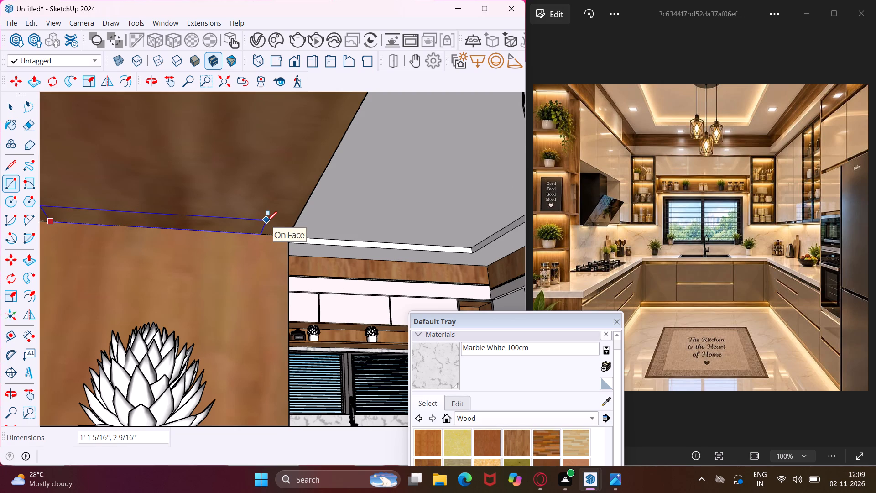
{"action": "left_click", "coordinate": [267, 221]}
{"action": "key", "text": "Escape"}
{"action": "key", "text": "space"}
Copy the thin rectangle 1' 3 13/16" straight up to the underside of the middle corner shelf.
{"action": "left_click", "coordinate": [250, 230]}
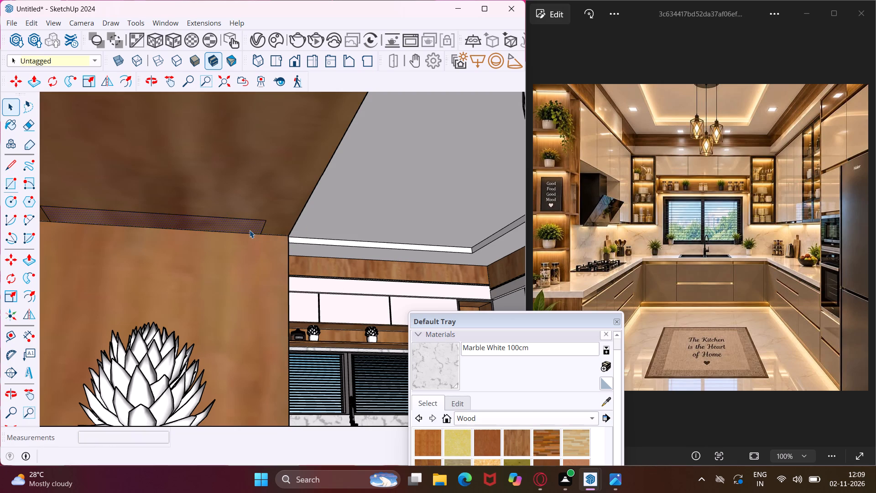
{"action": "key", "text": "m"}
{"action": "left_click", "coordinate": [250, 230]}
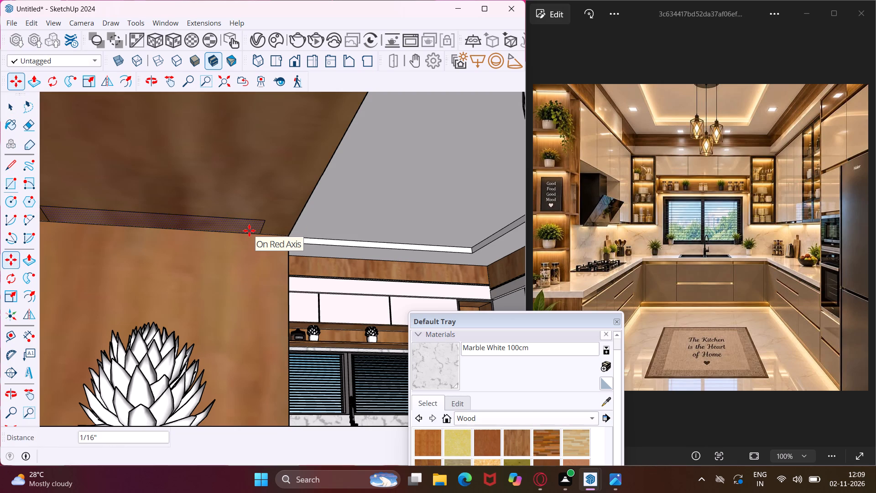
{"action": "scroll", "coordinate": [245, 212], "scroll_direction": "down", "scroll_amount": 9}
{"action": "middle_click_drag", "start_coordinate": [245, 212], "coordinate": [238, 287]}
{"action": "scroll", "coordinate": [245, 146], "scroll_direction": "up", "scroll_amount": 7}
{"action": "left_click", "coordinate": [247, 151]}
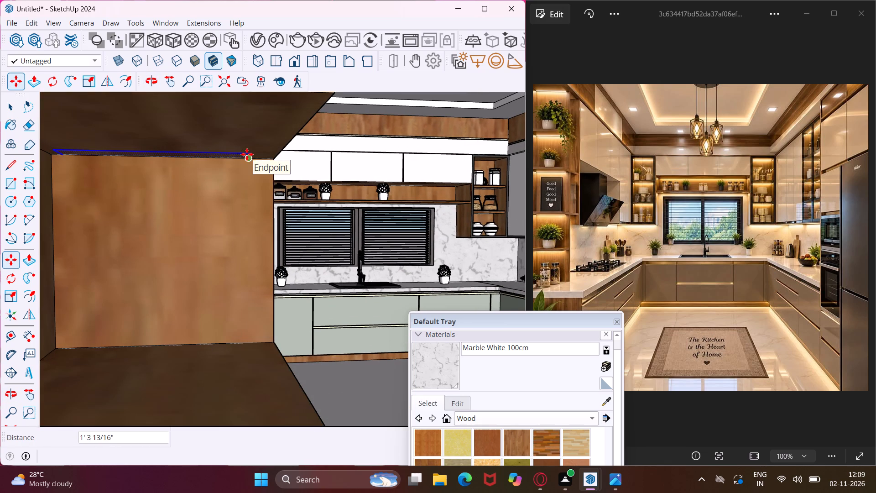
Copy the thin rectangle straight up again to the underside of the corner shelf that holds the trailing plant.
{"action": "left_click", "coordinate": [247, 154]}
{"action": "scroll", "coordinate": [246, 148], "scroll_direction": "down", "scroll_amount": 4}
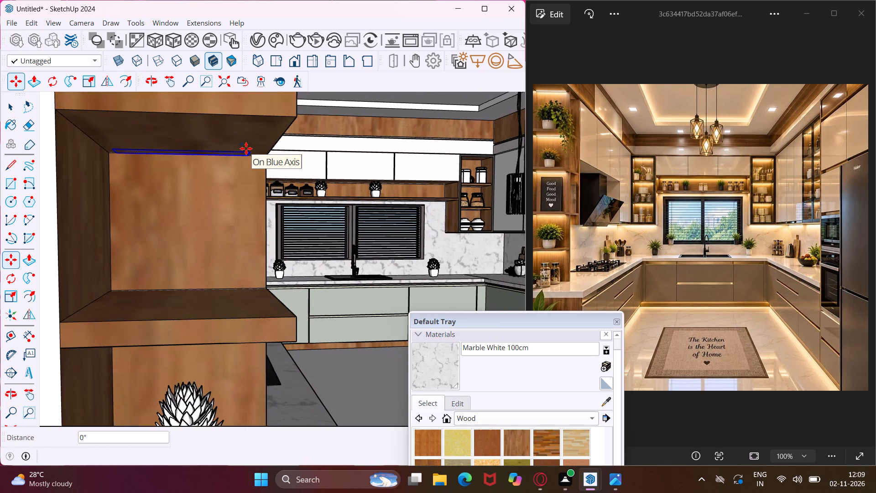
{"action": "scroll", "coordinate": [246, 148], "scroll_direction": "down", "scroll_amount": 7}
{"action": "middle_click_drag", "start_coordinate": [246, 148], "coordinate": [230, 214]}
{"action": "scroll", "coordinate": [230, 214], "scroll_direction": "down", "scroll_amount": 4}
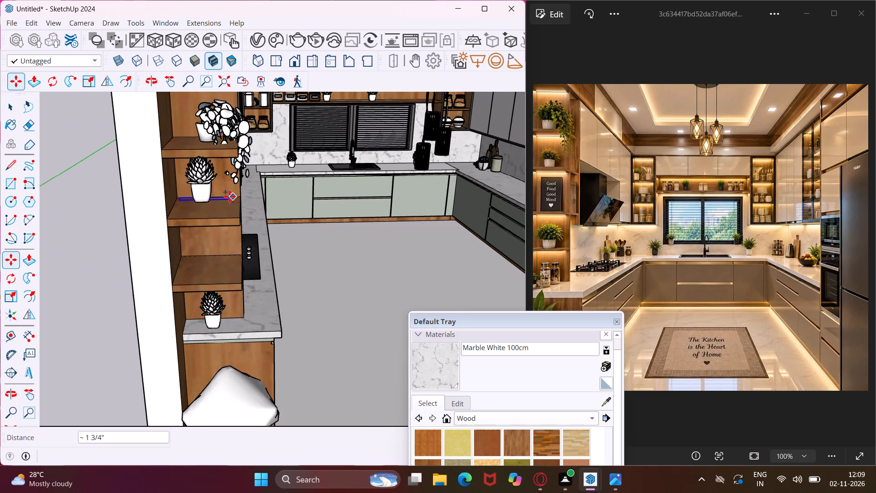
{"action": "middle_click_drag", "start_coordinate": [229, 196], "coordinate": [214, 152]}
{"action": "scroll", "coordinate": [208, 113], "scroll_direction": "up", "scroll_amount": 6}
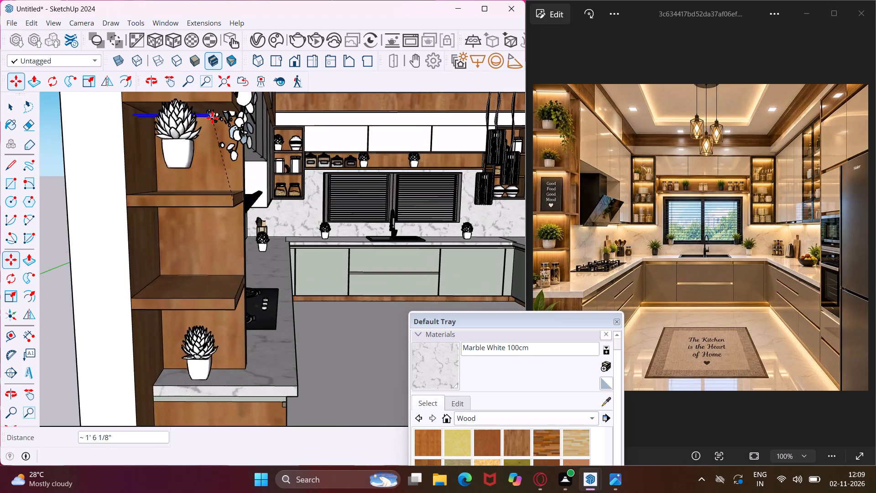
{"action": "scroll", "coordinate": [212, 118], "scroll_direction": "up", "scroll_amount": 3}
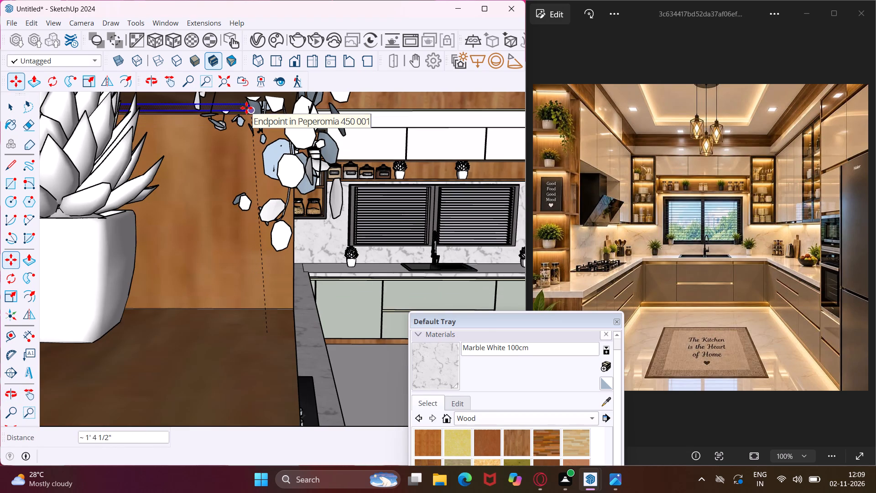
{"action": "middle_click_drag", "start_coordinate": [246, 108], "coordinate": [241, 73]}
{"action": "middle_click_drag", "start_coordinate": [249, 127], "coordinate": [240, 107]}
{"action": "scroll", "coordinate": [248, 117], "scroll_direction": "up", "scroll_amount": 1}
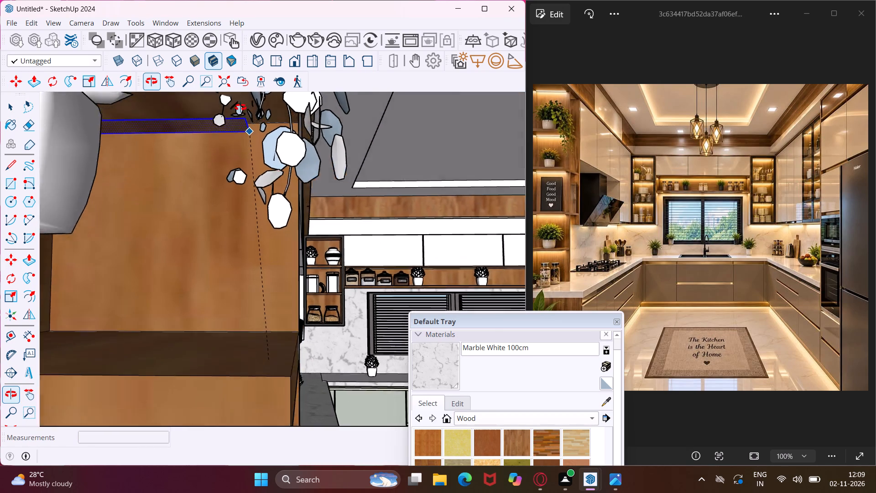
{"action": "middle_click_drag", "start_coordinate": [240, 107], "coordinate": [114, 112]}
{"action": "scroll", "coordinate": [271, 126], "scroll_direction": "up", "scroll_amount": 2}
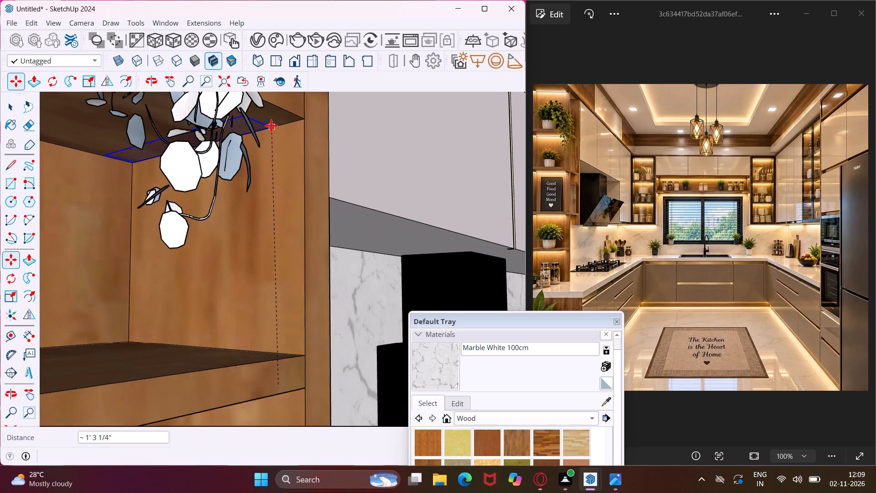
{"action": "scroll", "coordinate": [271, 126], "scroll_direction": "up", "scroll_amount": 1}
{"action": "left_click", "coordinate": [279, 123]}
Copy the thin rectangle up about 1' 6" to the underside of the wooden cabinet above the trailing plant.
{"action": "left_click", "coordinate": [280, 127]}
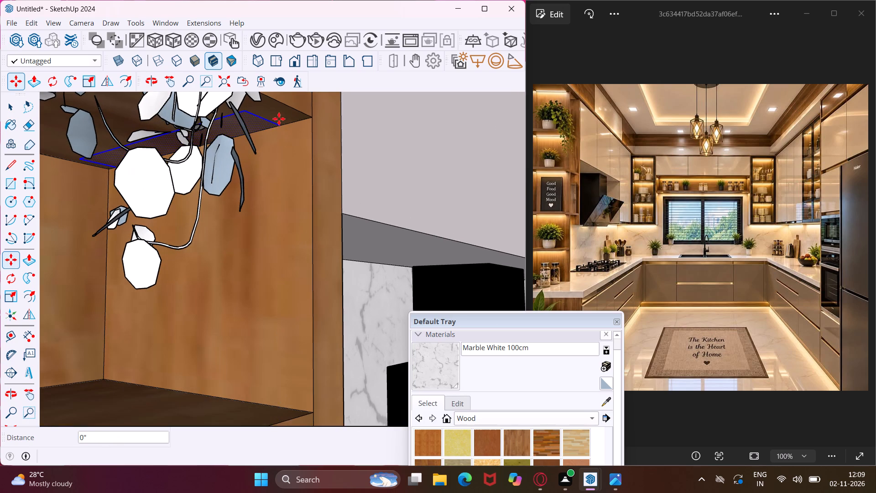
{"action": "scroll", "coordinate": [279, 116], "scroll_direction": "down", "scroll_amount": 1}
{"action": "middle_click_drag", "start_coordinate": [279, 116], "coordinate": [262, 202]}
{"action": "scroll", "coordinate": [262, 202], "scroll_direction": "down", "scroll_amount": 16}
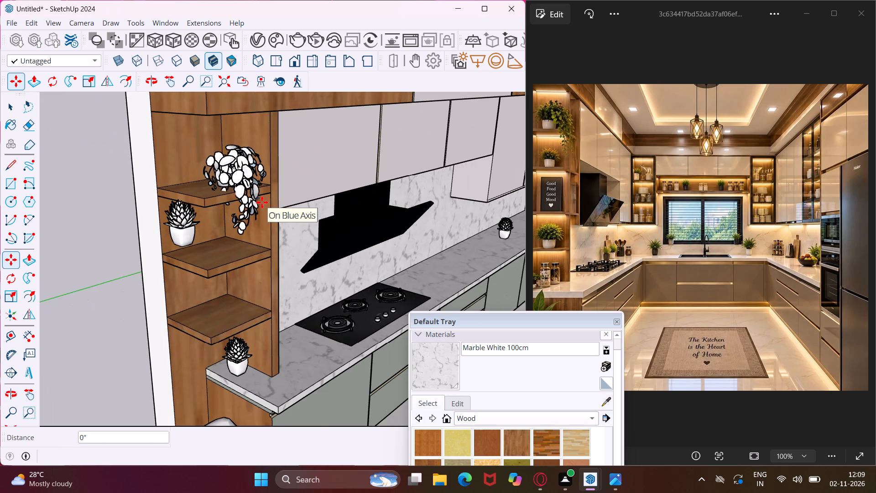
{"action": "middle_click_drag", "start_coordinate": [262, 202], "coordinate": [266, 139]}
{"action": "scroll", "coordinate": [270, 126], "scroll_direction": "down", "scroll_amount": 8}
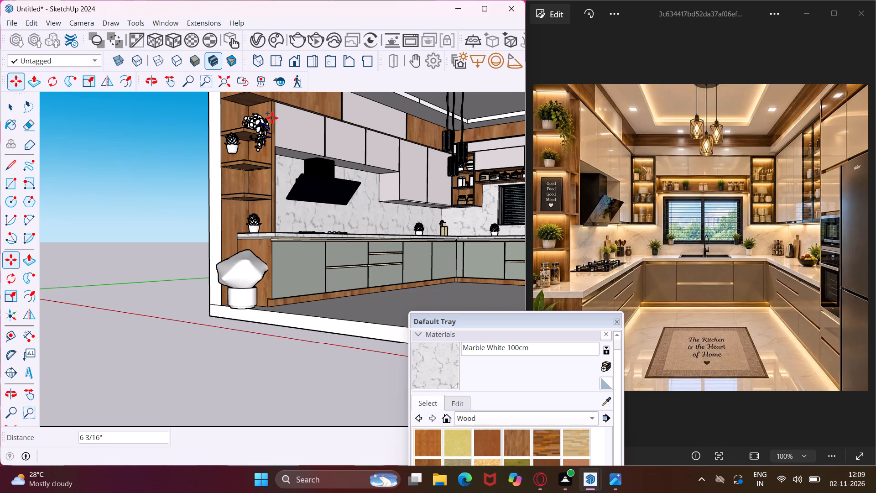
{"action": "scroll", "coordinate": [271, 102], "scroll_direction": "up", "scroll_amount": 14}
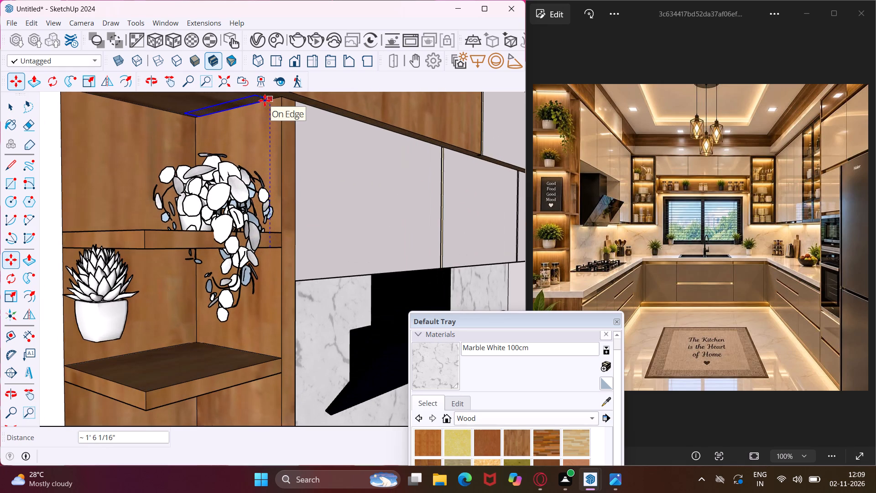
{"action": "left_click", "coordinate": [265, 100]}
Copy the rear edge of the upper underside in the open shelf above the window 1 13/16" forward to outline a narrow strip.
{"action": "scroll", "coordinate": [236, 118], "scroll_direction": "down", "scroll_amount": 3}
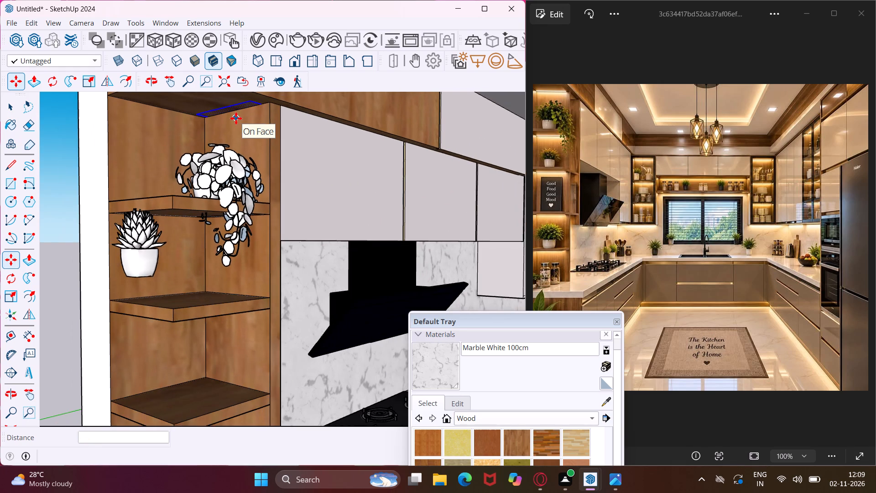
{"action": "middle_click_drag", "start_coordinate": [236, 118], "coordinate": [286, 127]}
{"action": "scroll", "coordinate": [258, 147], "scroll_direction": "down", "scroll_amount": 5}
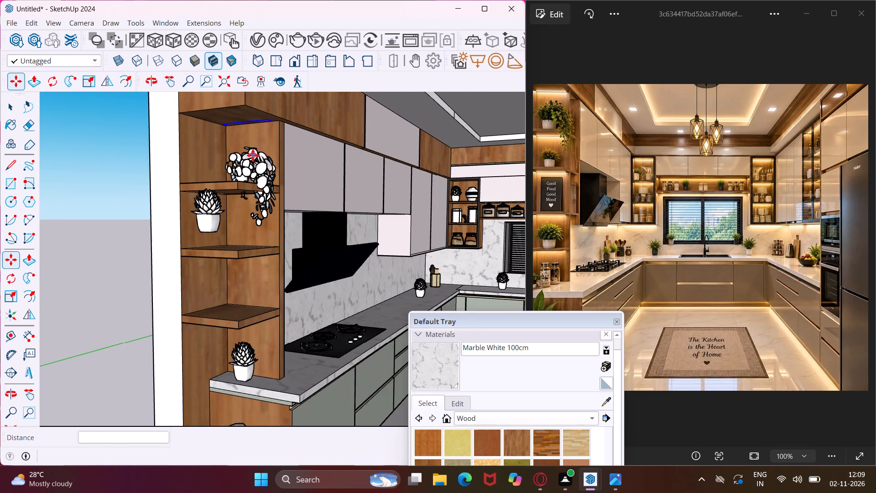
{"action": "scroll", "coordinate": [253, 155], "scroll_direction": "down", "scroll_amount": 6}
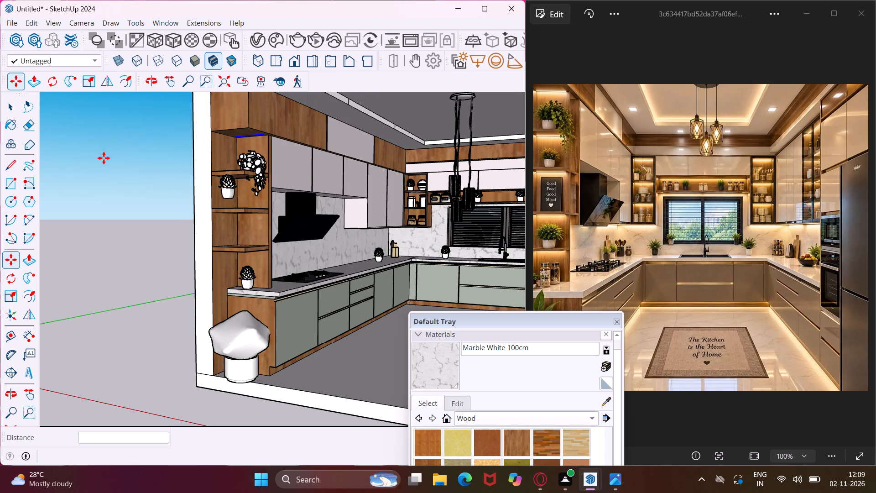
{"action": "left_click", "coordinate": [174, 77]}
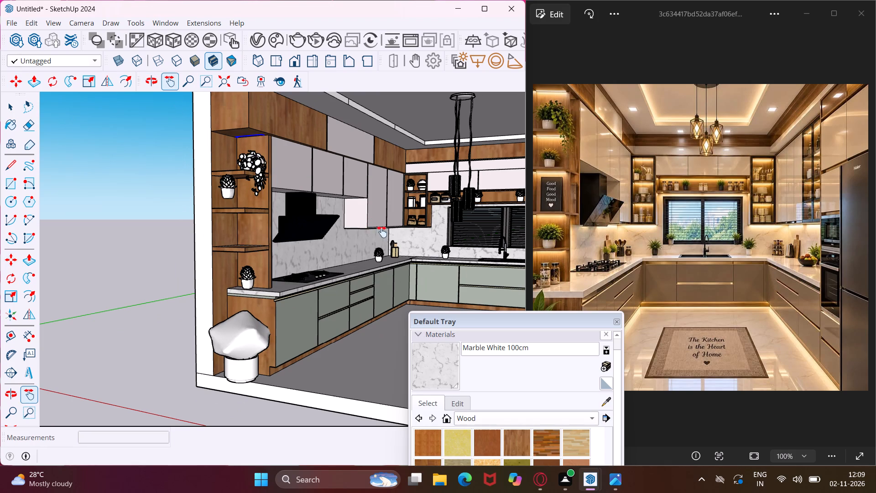
{"action": "left_click_drag", "start_coordinate": [386, 236], "coordinate": [329, 256]}
{"action": "scroll", "coordinate": [422, 211], "scroll_direction": "up", "scroll_amount": 2}
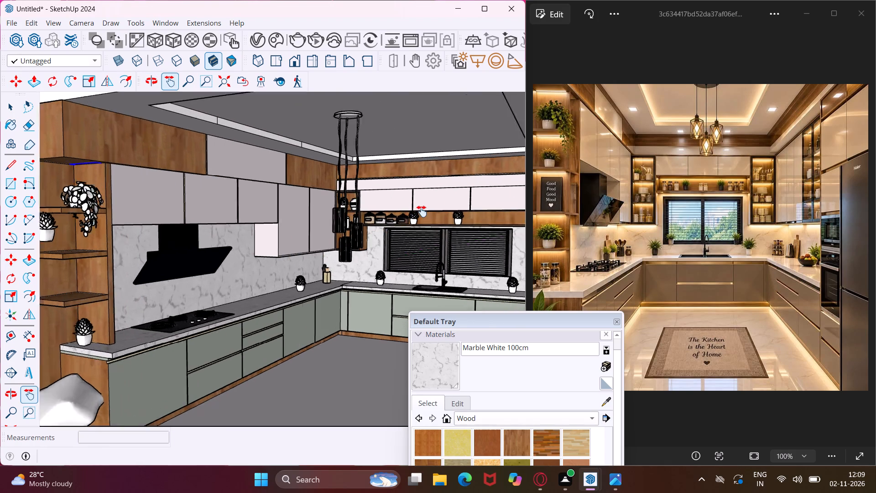
{"action": "scroll", "coordinate": [422, 211], "scroll_direction": "up", "scroll_amount": 7}
{"action": "middle_click_drag", "start_coordinate": [422, 211], "coordinate": [387, 180]}
{"action": "key", "text": "Escape"}
{"action": "key", "text": "space"}
{"action": "scroll", "coordinate": [461, 203], "scroll_direction": "up", "scroll_amount": 9}
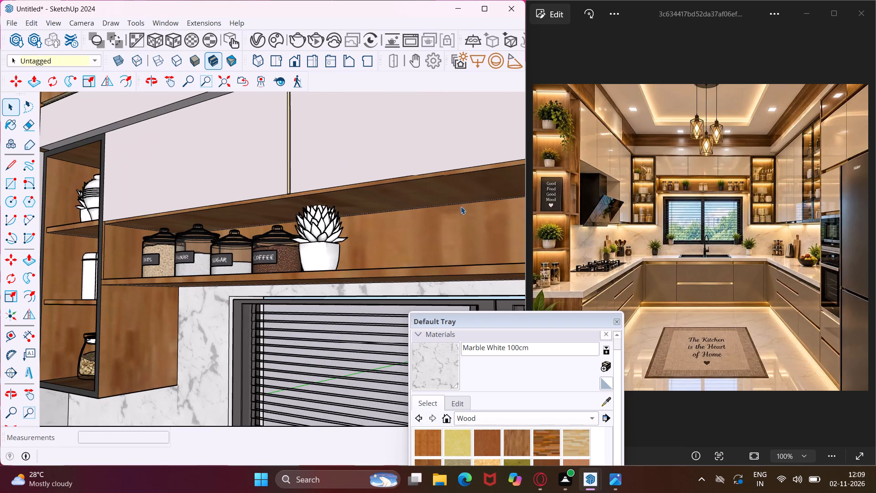
{"action": "scroll", "coordinate": [460, 208], "scroll_direction": "up", "scroll_amount": 7}
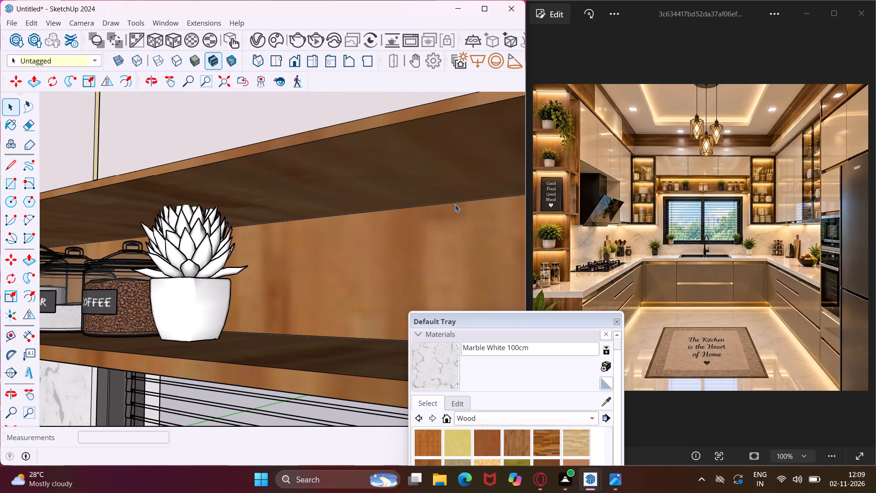
{"action": "left_click", "coordinate": [455, 204]}
{"action": "key", "text": "m"}
{"action": "scroll", "coordinate": [455, 204], "scroll_direction": "up", "scroll_amount": 3}
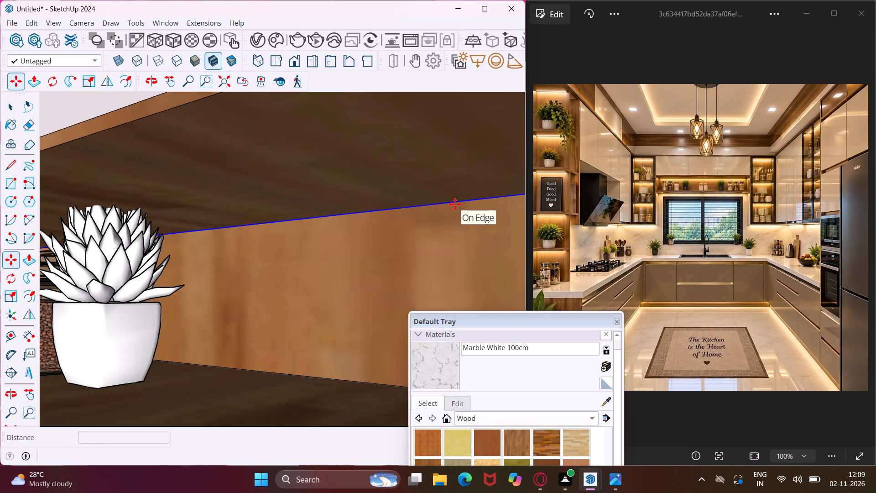
{"action": "left_click", "coordinate": [452, 203]}
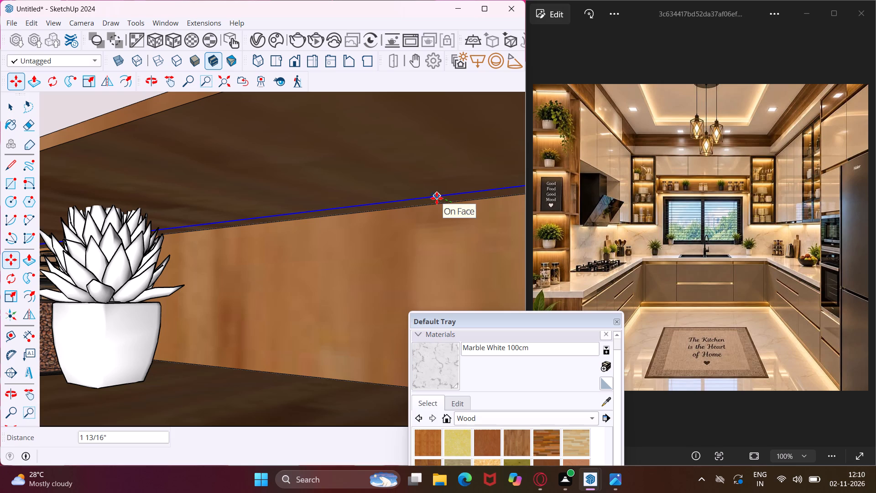
{"action": "left_click", "coordinate": [437, 198]}
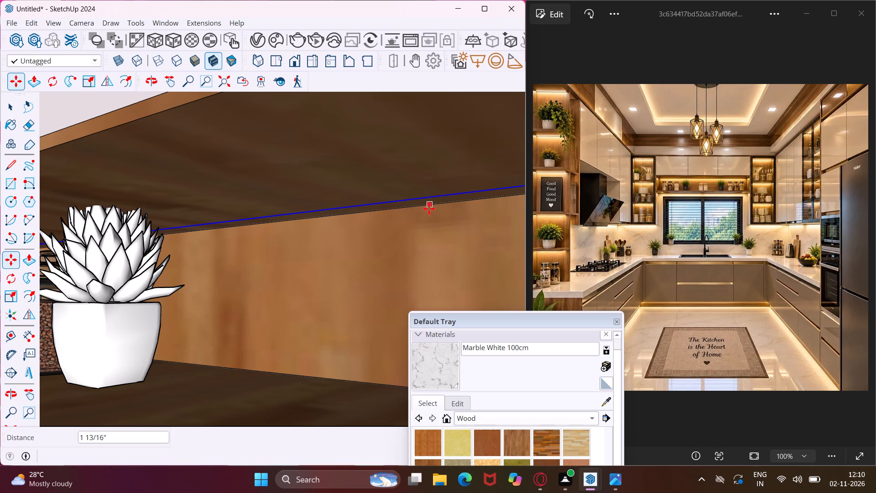
{"action": "scroll", "coordinate": [429, 209], "scroll_direction": "down", "scroll_amount": 17}
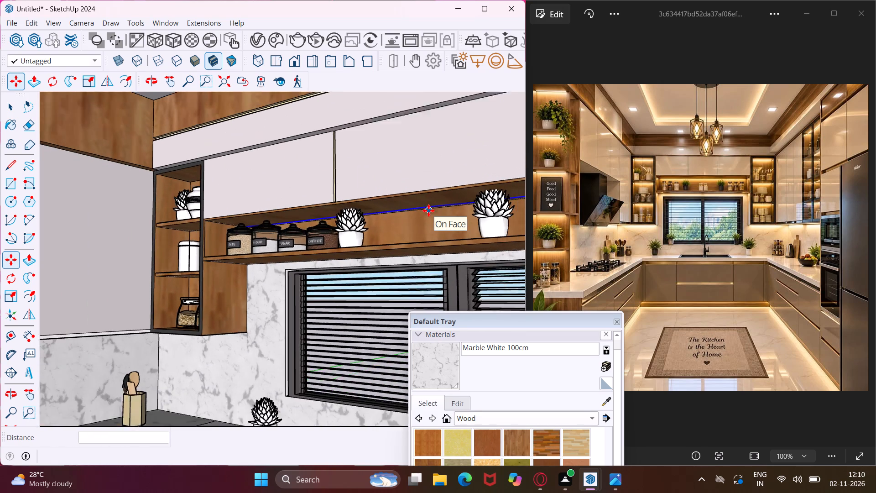
{"action": "key", "text": "Escape"}
{"action": "key", "text": "space"}
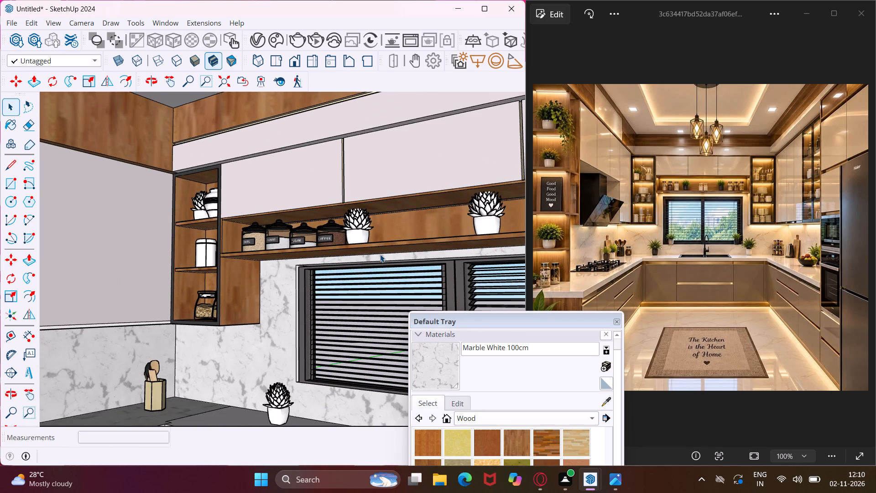
Copy the wall-side edge of the open shelf's bottom face above the window 1 9/16" forward to outline a narrow strip.
{"action": "scroll", "coordinate": [380, 254], "scroll_direction": "up", "scroll_amount": 10}
{"action": "middle_click_drag", "start_coordinate": [380, 254], "coordinate": [364, 227]}
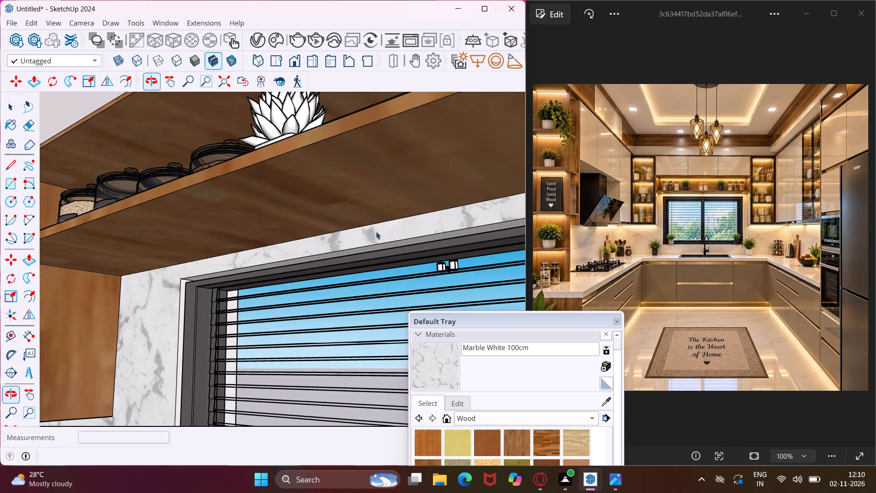
{"action": "scroll", "coordinate": [376, 231], "scroll_direction": "up", "scroll_amount": 3}
{"action": "left_click", "coordinate": [385, 220]}
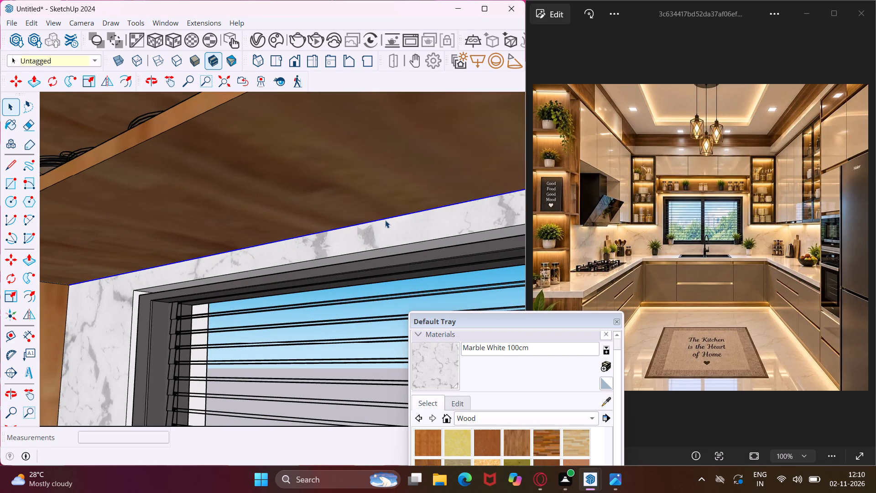
{"action": "key", "text": "m"}
{"action": "scroll", "coordinate": [385, 220], "scroll_direction": "up", "scroll_amount": 4}
{"action": "left_click", "coordinate": [385, 220]}
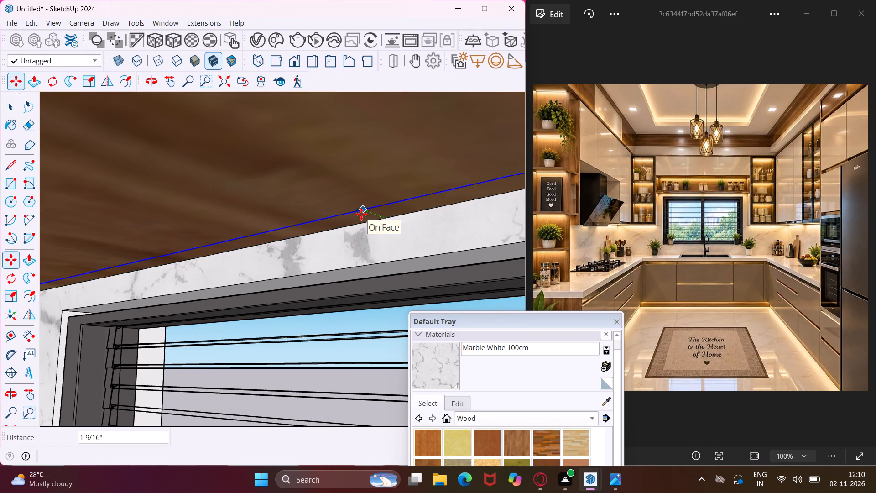
{"action": "left_click", "coordinate": [361, 214]}
{"action": "scroll", "coordinate": [366, 217], "scroll_direction": "down", "scroll_amount": 12}
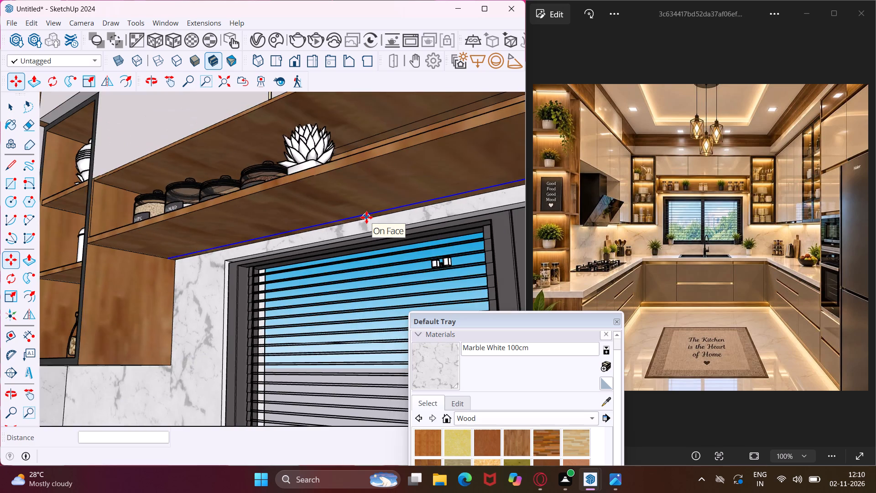
Paint the bottom edge of the side-wall upper cabinets, beside the open shelf unit left of the window, with Color M07.
{"action": "scroll", "coordinate": [366, 217], "scroll_direction": "down", "scroll_amount": 4}
{"action": "scroll", "coordinate": [126, 292], "scroll_direction": "down", "scroll_amount": 1}
{"action": "middle_click_drag", "start_coordinate": [126, 292], "coordinate": [202, 315]}
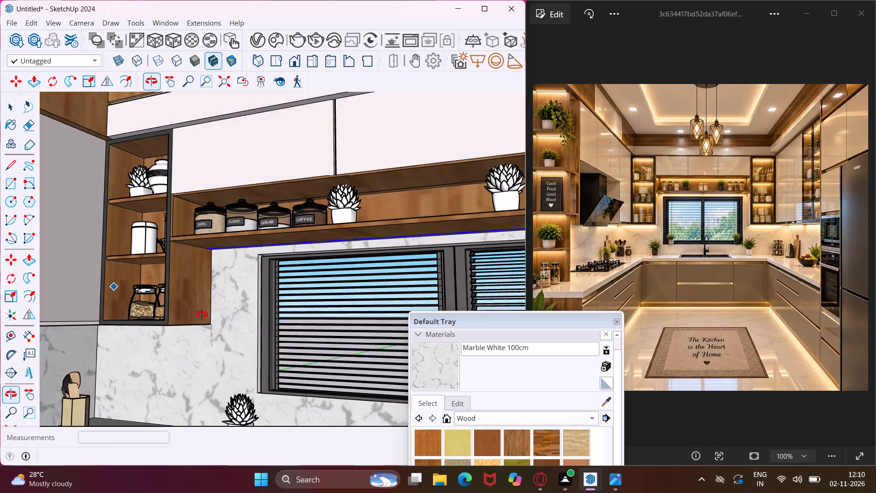
{"action": "middle_click_drag", "start_coordinate": [202, 315], "coordinate": [256, 320]}
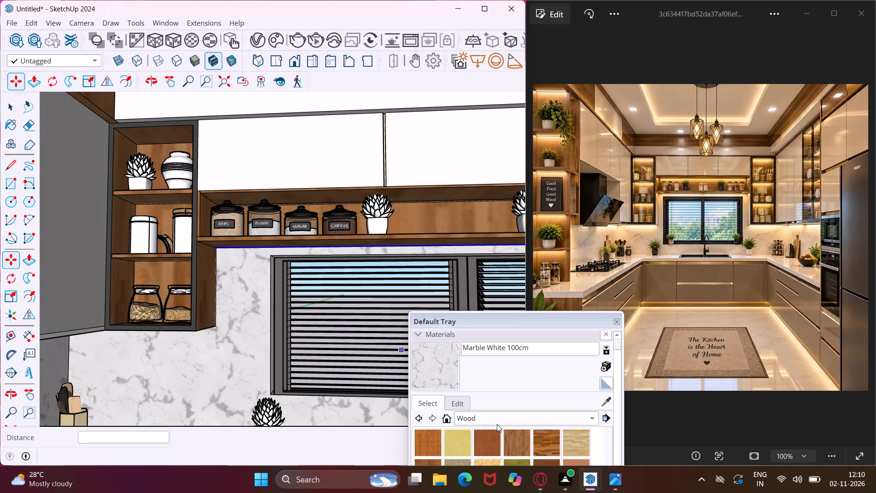
{"action": "left_click", "coordinate": [495, 419]}
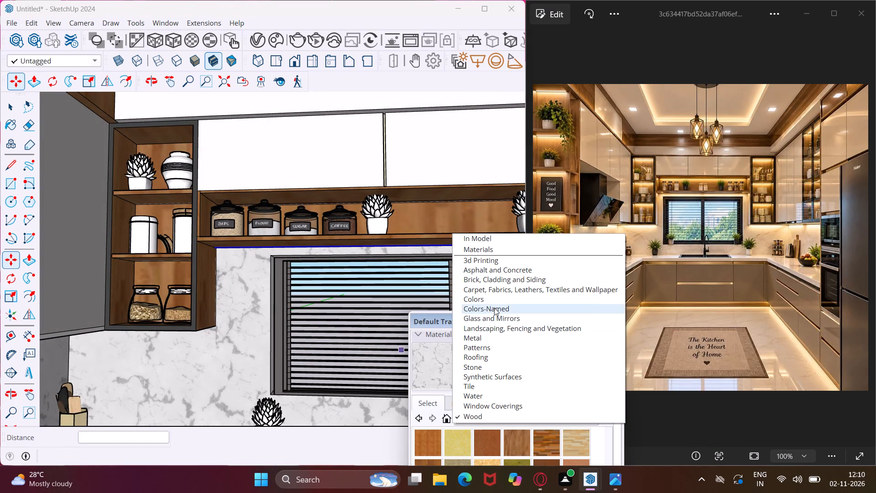
{"action": "left_click", "coordinate": [494, 302]}
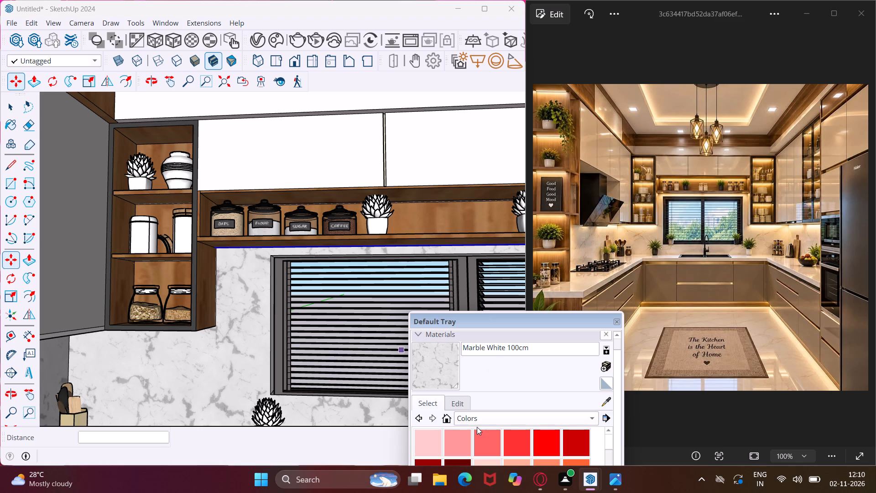
{"action": "scroll", "coordinate": [471, 439], "scroll_direction": "down", "scroll_amount": 14}
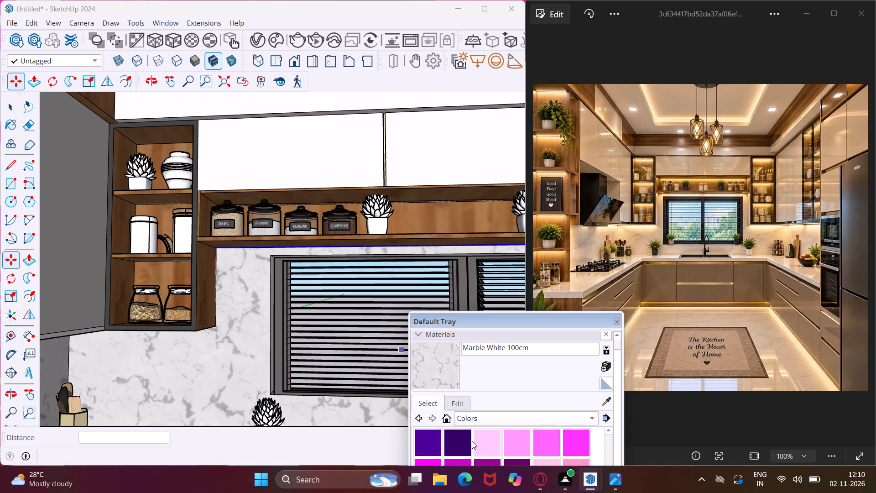
{"action": "scroll", "coordinate": [472, 441], "scroll_direction": "down", "scroll_amount": 4}
{"action": "left_click", "coordinate": [464, 441]}
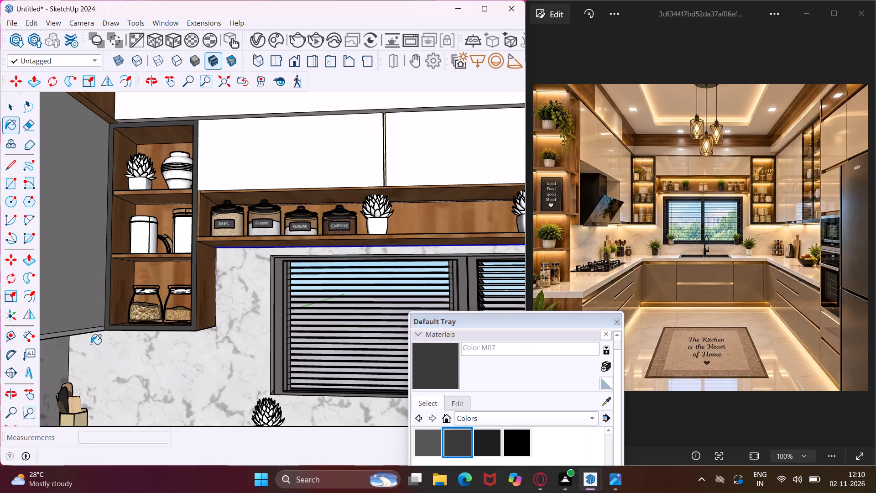
{"action": "scroll", "coordinate": [88, 336], "scroll_direction": "up", "scroll_amount": 6}
{"action": "left_click", "coordinate": [87, 330]}
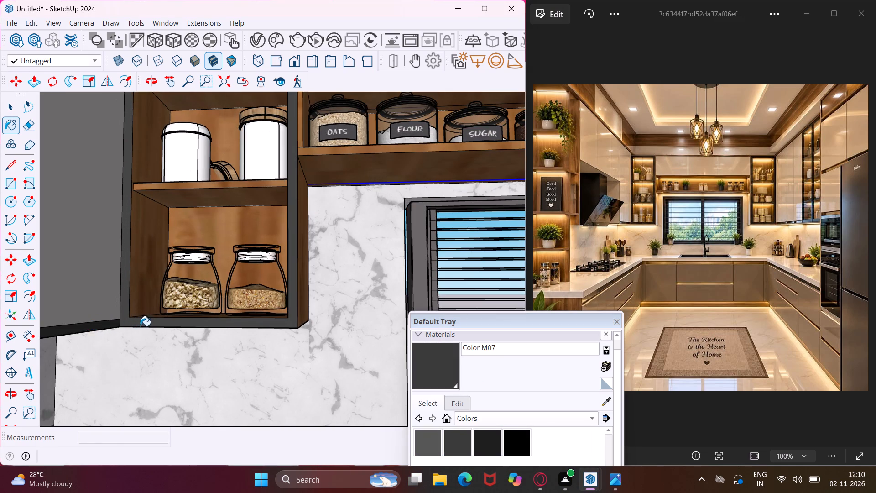
{"action": "scroll", "coordinate": [140, 326], "scroll_direction": "down", "scroll_amount": 15}
{"action": "middle_click_drag", "start_coordinate": [151, 331], "coordinate": [165, 332]}
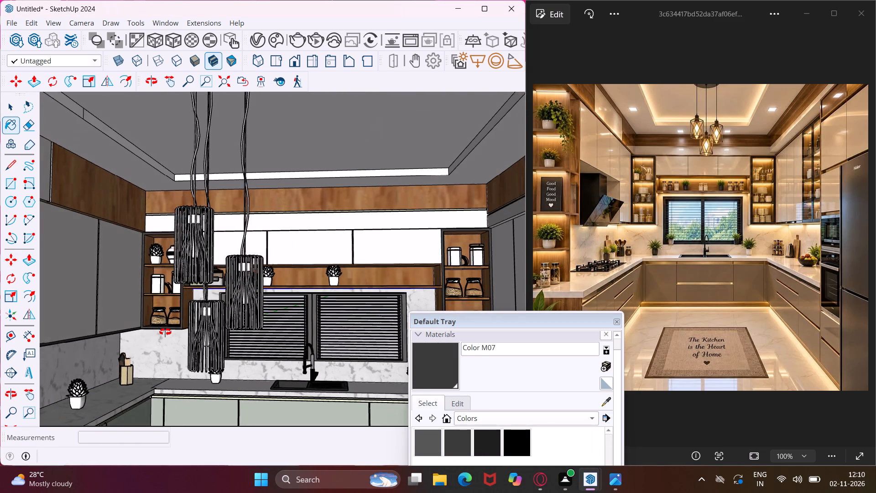
{"action": "middle_click_drag", "start_coordinate": [165, 332], "coordinate": [172, 313]}
{"action": "scroll", "coordinate": [170, 313], "scroll_direction": "down", "scroll_amount": 4}
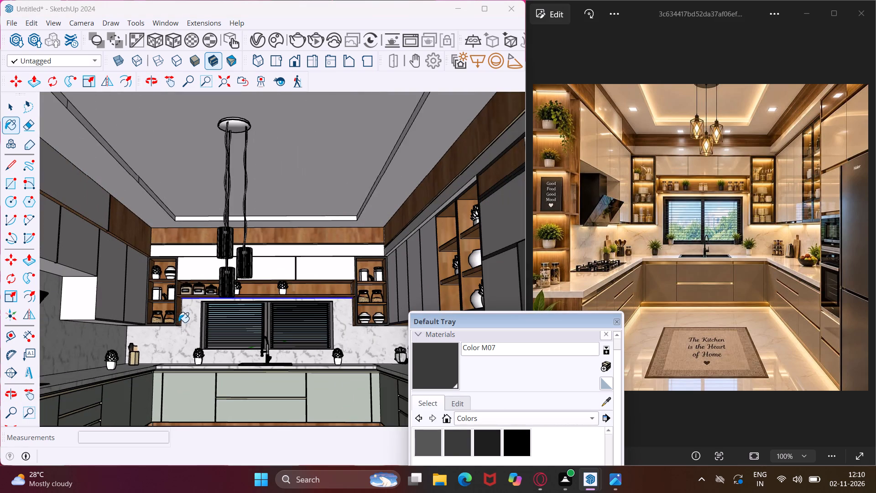
{"action": "scroll", "coordinate": [179, 322], "scroll_direction": "down", "scroll_amount": 2}
{"action": "scroll", "coordinate": [351, 314], "scroll_direction": "up", "scroll_amount": 7}
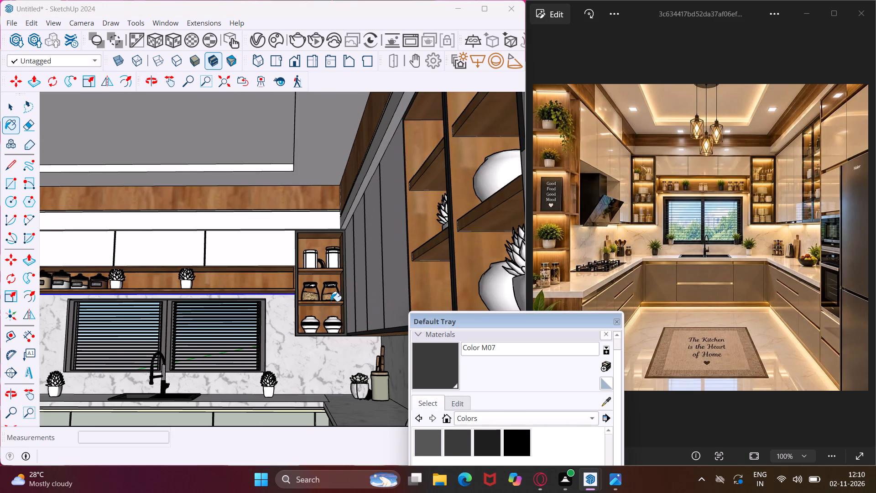
{"action": "scroll", "coordinate": [328, 302], "scroll_direction": "down", "scroll_amount": 4}
{"action": "key", "text": "Escape"}
{"action": "key", "text": "space"}
Copy the rear top edge of the open unit's upper compartment left of the window about 1 1/8" forward to outline a strip.
{"action": "middle_click_drag", "start_coordinate": [365, 303], "coordinate": [374, 303]}
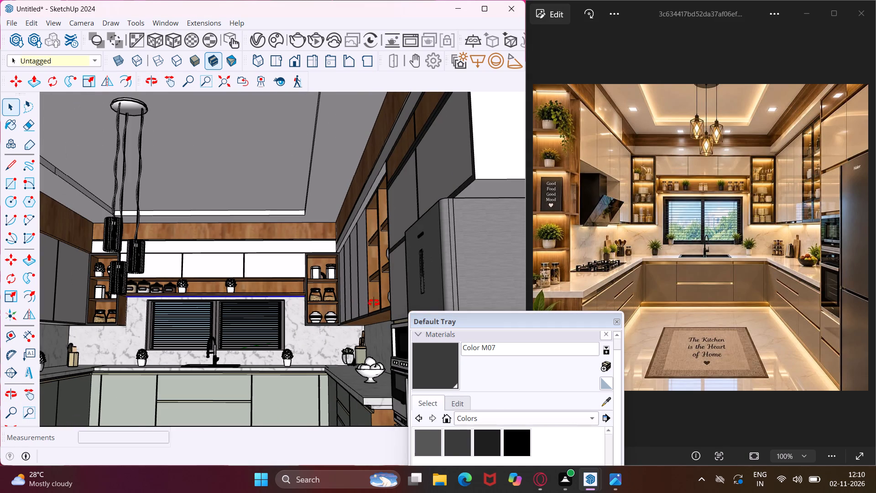
{"action": "middle_click_drag", "start_coordinate": [374, 303], "coordinate": [432, 328]}
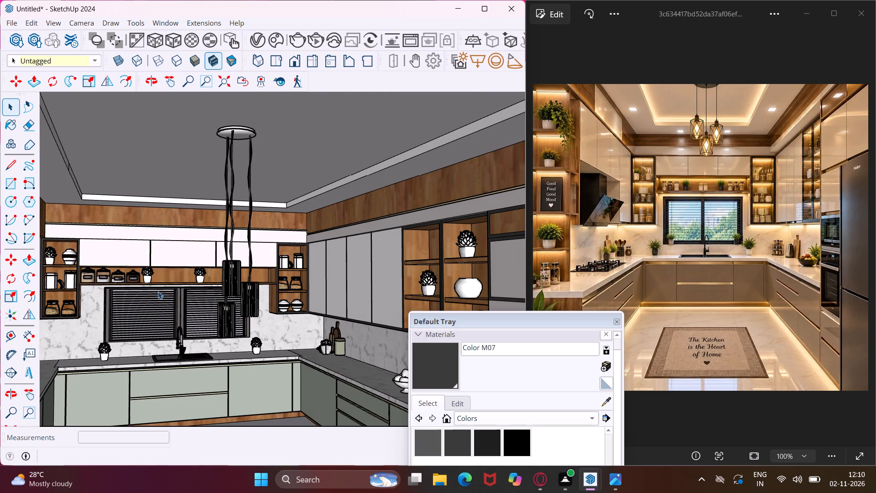
{"action": "scroll", "coordinate": [158, 291], "scroll_direction": "down", "scroll_amount": 3}
{"action": "scroll", "coordinate": [77, 273], "scroll_direction": "up", "scroll_amount": 12}
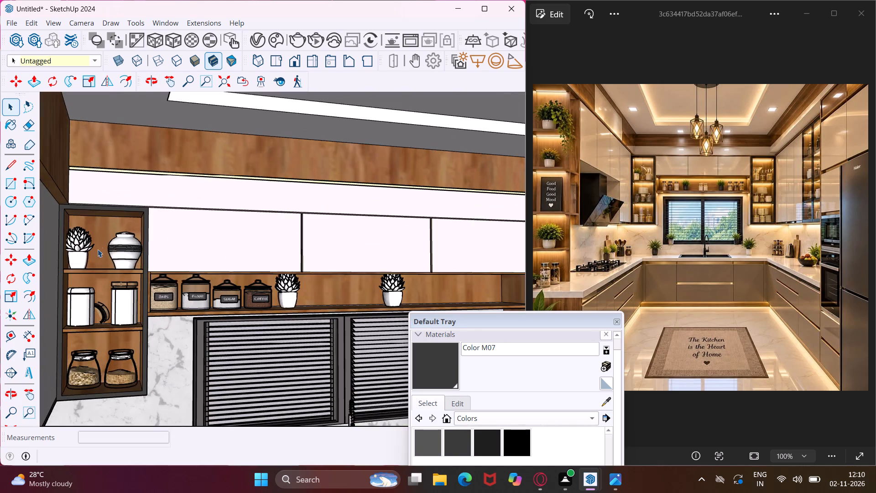
{"action": "scroll", "coordinate": [100, 239], "scroll_direction": "up", "scroll_amount": 10}
{"action": "middle_click_drag", "start_coordinate": [99, 231], "coordinate": [98, 201]}
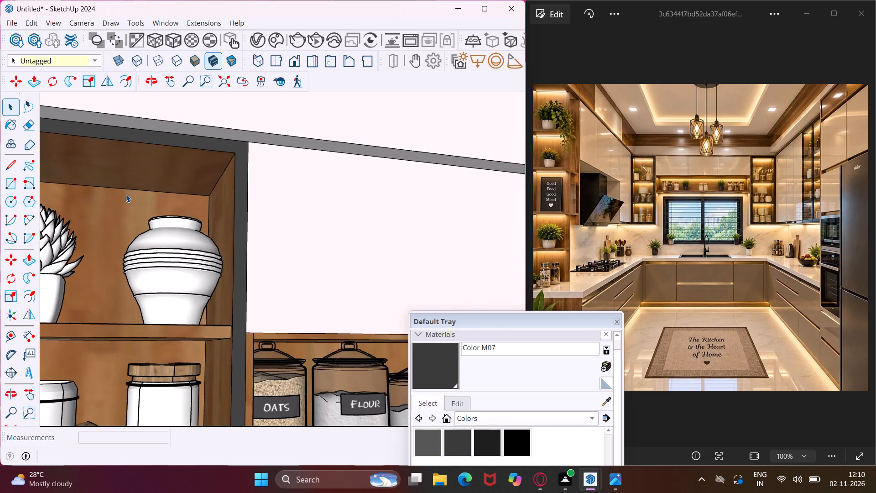
{"action": "scroll", "coordinate": [129, 191], "scroll_direction": "up", "scroll_amount": 3}
{"action": "left_click", "coordinate": [131, 190]}
{"action": "key", "text": "m"}
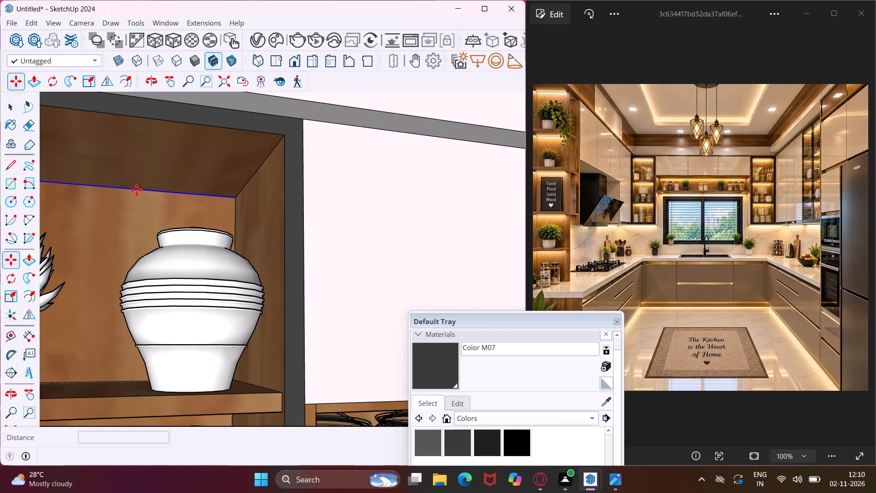
{"action": "scroll", "coordinate": [161, 189], "scroll_direction": "up", "scroll_amount": 4}
{"action": "left_click", "coordinate": [271, 203]}
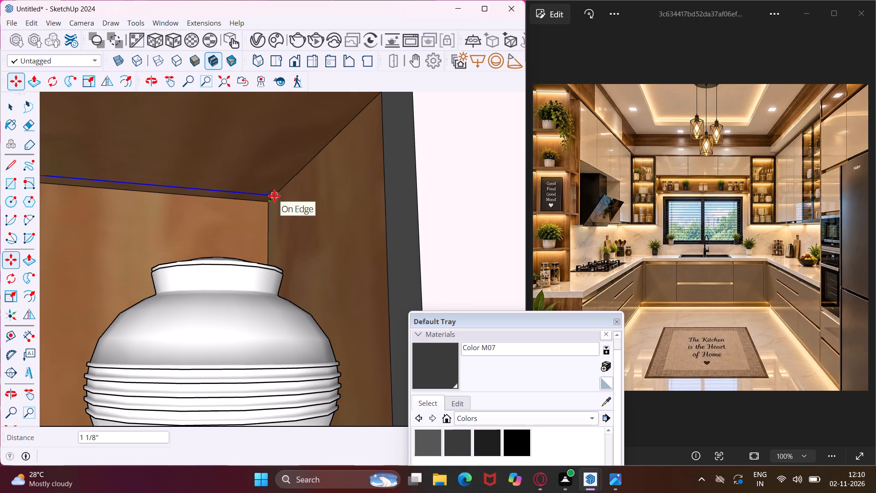
{"action": "left_click", "coordinate": [274, 196]}
{"action": "scroll", "coordinate": [258, 159], "scroll_direction": "down", "scroll_amount": 11}
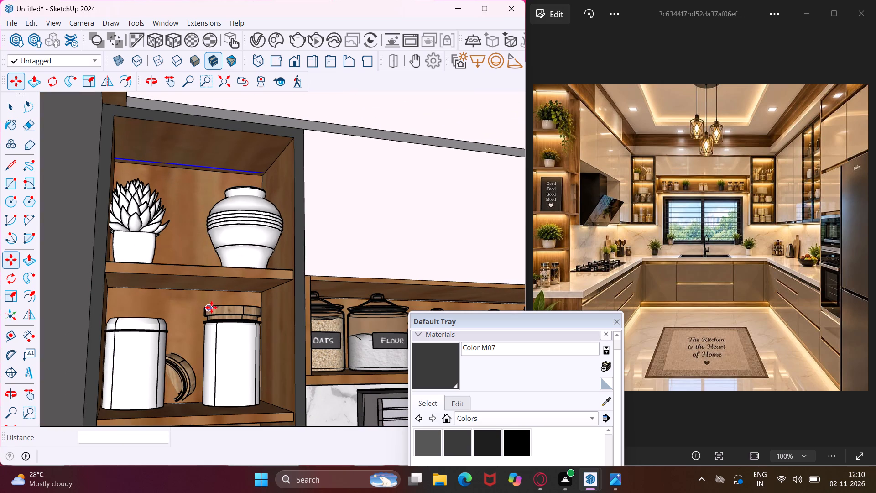
{"action": "key", "text": "Escape"}
{"action": "key", "text": "space"}
Copy the rear underside edge of the shelf above the white canisters about 1 1/2" forward to outline a narrow strip.
{"action": "scroll", "coordinate": [239, 294], "scroll_direction": "up", "scroll_amount": 7}
{"action": "left_click", "coordinate": [248, 292]}
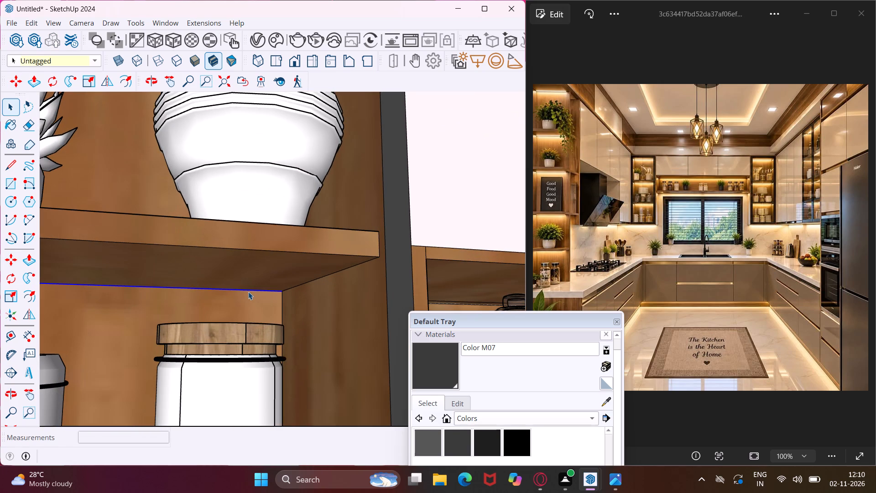
{"action": "key", "text": "m"}
{"action": "scroll", "coordinate": [263, 292], "scroll_direction": "up", "scroll_amount": 3}
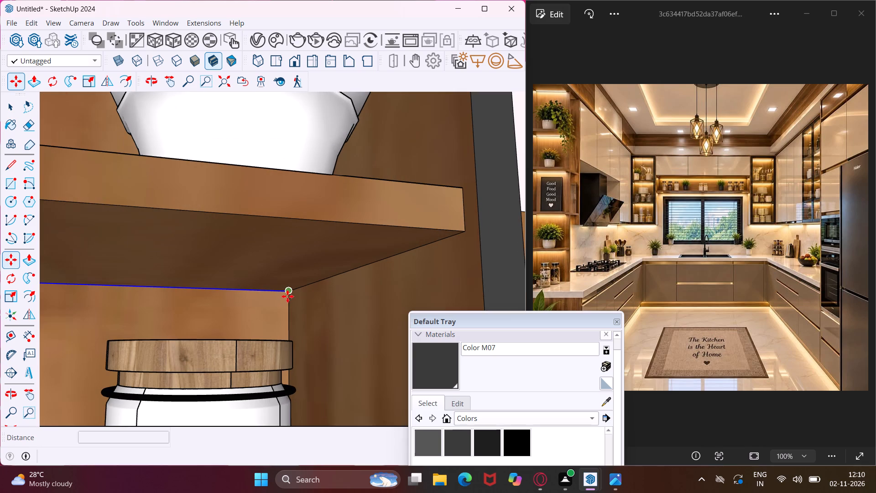
{"action": "left_click", "coordinate": [289, 293]}
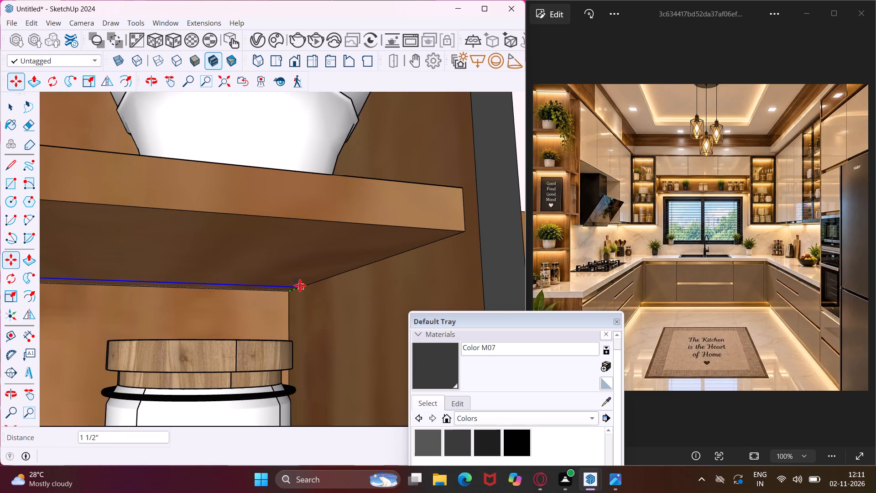
{"action": "left_click", "coordinate": [301, 285]}
{"action": "scroll", "coordinate": [256, 252], "scroll_direction": "down", "scroll_amount": 16}
{"action": "middle_click_drag", "start_coordinate": [261, 381], "coordinate": [237, 339]}
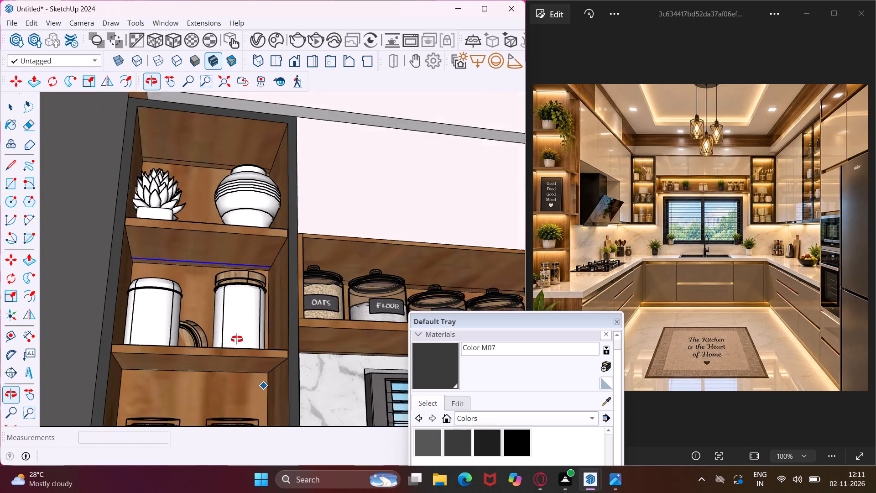
{"action": "middle_click_drag", "start_coordinate": [237, 339], "coordinate": [235, 308]}
{"action": "scroll", "coordinate": [235, 307], "scroll_direction": "down", "scroll_amount": 3}
{"action": "key", "text": "Escape"}
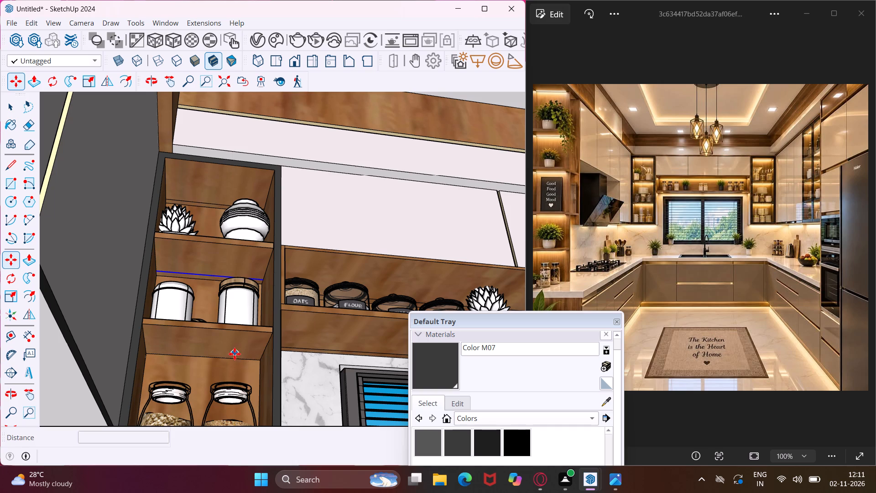
{"action": "key", "text": "space"}
Copy the rear underside edge of the shelf above the grain jars about 1 1/8" forward to outline a narrow strip.
{"action": "scroll", "coordinate": [235, 354], "scroll_direction": "up", "scroll_amount": 10}
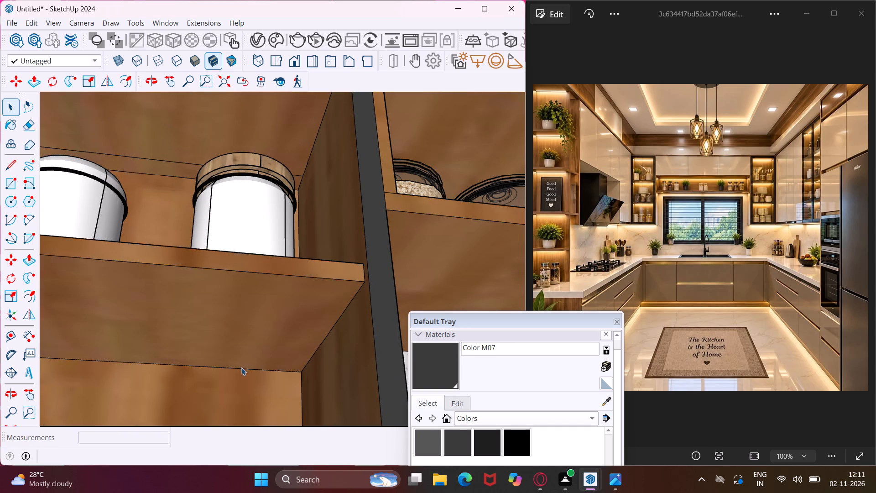
{"action": "left_click", "coordinate": [243, 369]}
{"action": "key", "text": "m"}
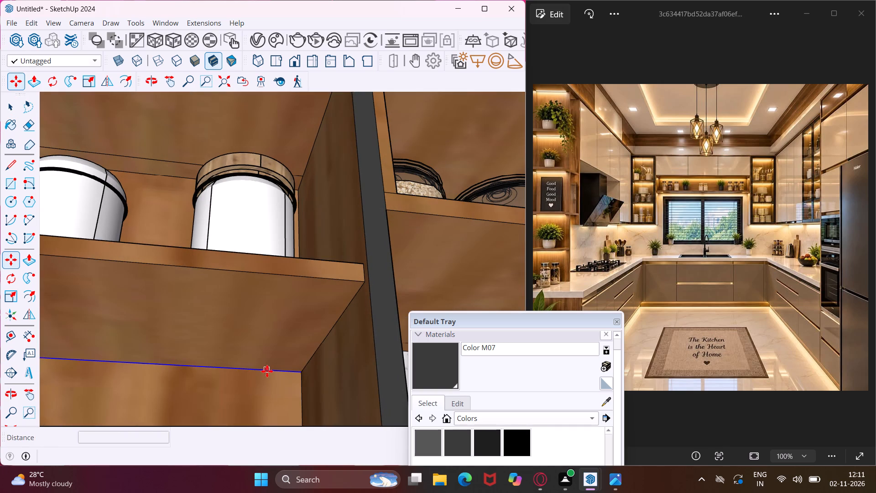
{"action": "scroll", "coordinate": [287, 377], "scroll_direction": "up", "scroll_amount": 3}
{"action": "left_click", "coordinate": [304, 373]}
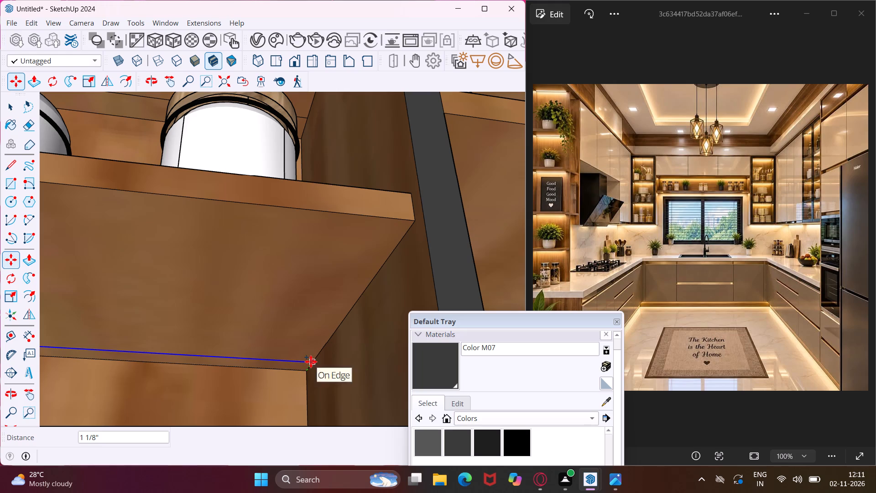
{"action": "left_click", "coordinate": [313, 360]}
{"action": "scroll", "coordinate": [263, 357], "scroll_direction": "down", "scroll_amount": 9}
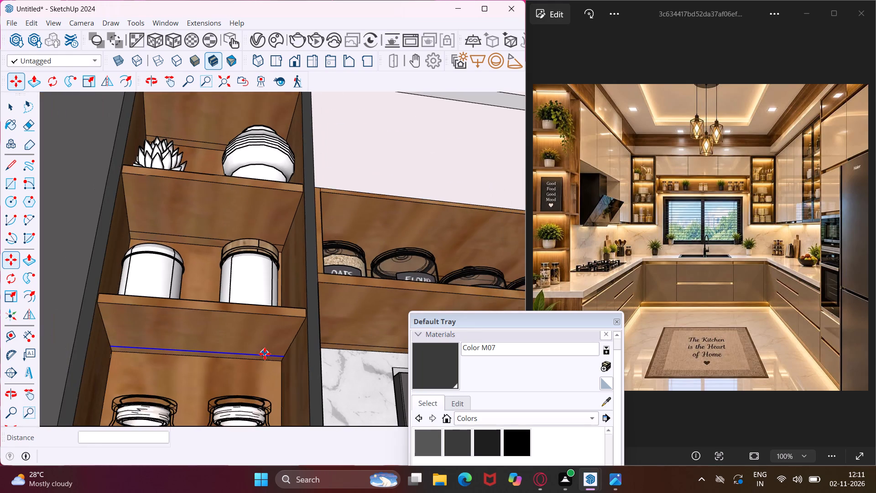
{"action": "scroll", "coordinate": [265, 354], "scroll_direction": "down", "scroll_amount": 6}
{"action": "middle_click_drag", "start_coordinate": [279, 347], "coordinate": [222, 377]}
{"action": "scroll", "coordinate": [220, 372], "scroll_direction": "down", "scroll_amount": 4}
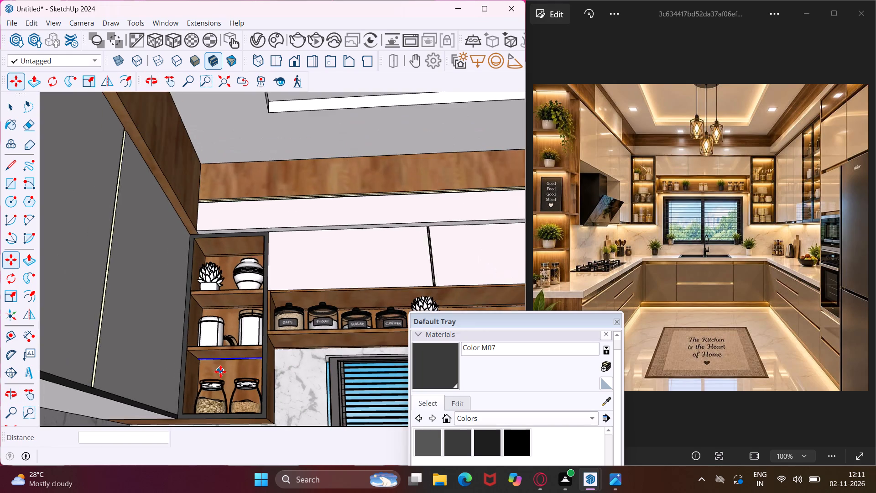
{"action": "scroll", "coordinate": [219, 368], "scroll_direction": "down", "scroll_amount": 8}
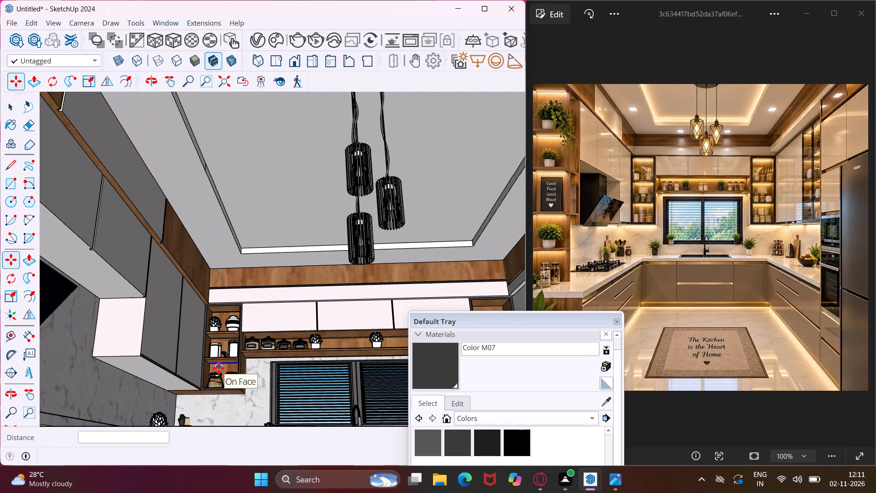
{"action": "key", "text": "Escape"}
{"action": "key", "text": "space"}
Paint the inner side face of the open shelf unit right of the window, beside the vases, with Wood Floor.
{"action": "scroll", "coordinate": [297, 327], "scroll_direction": "down", "scroll_amount": 5}
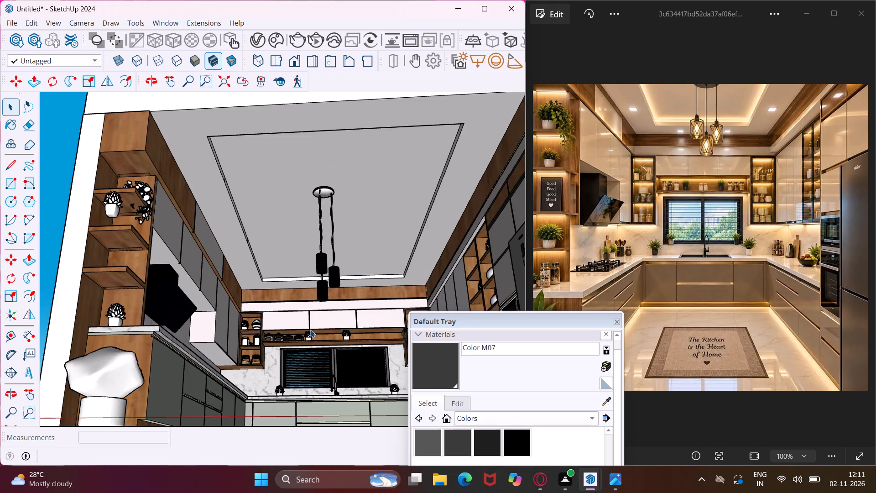
{"action": "middle_click_drag", "start_coordinate": [314, 330], "coordinate": [313, 388]}
{"action": "scroll", "coordinate": [417, 294], "scroll_direction": "up", "scroll_amount": 4}
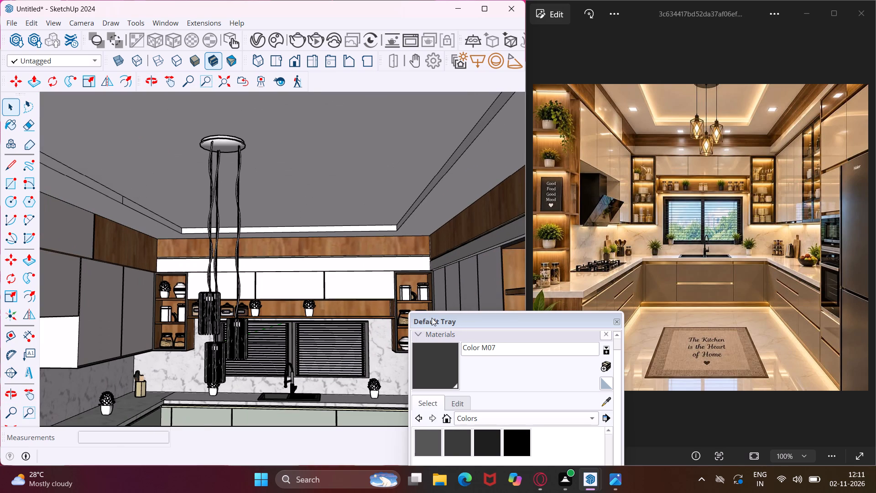
{"action": "left_click_drag", "start_coordinate": [433, 318], "coordinate": [423, 434]}
{"action": "scroll", "coordinate": [434, 335], "scroll_direction": "up", "scroll_amount": 1}
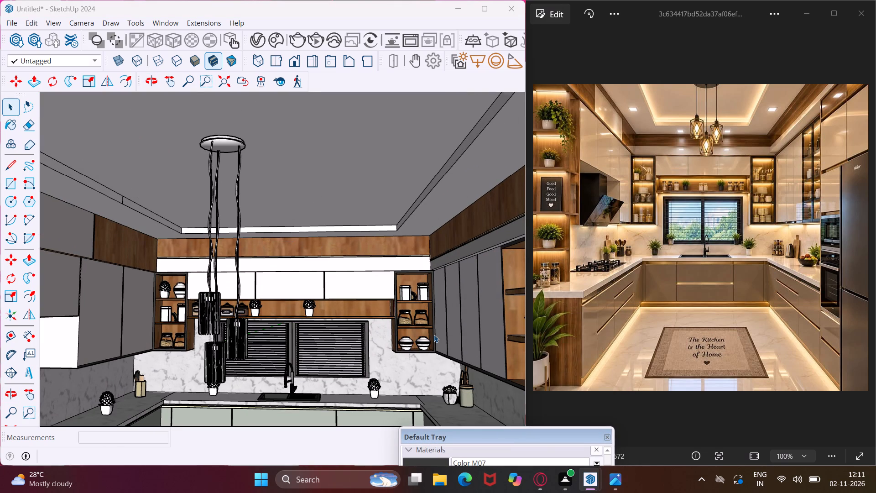
{"action": "scroll", "coordinate": [434, 335], "scroll_direction": "up", "scroll_amount": 13}
{"action": "middle_click_drag", "start_coordinate": [412, 328], "coordinate": [411, 306]}
{"action": "left_click_drag", "start_coordinate": [453, 445], "coordinate": [484, 364]}
{"action": "left_click", "coordinate": [501, 451]}
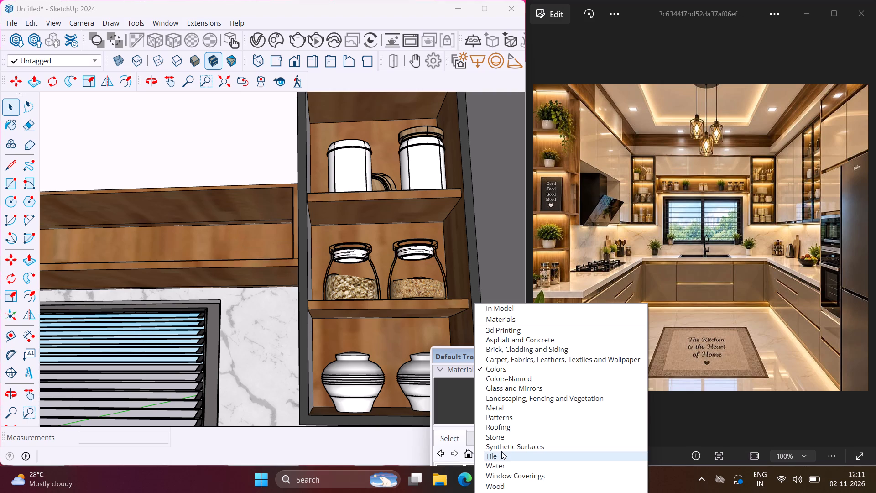
{"action": "left_click", "coordinate": [506, 486]}
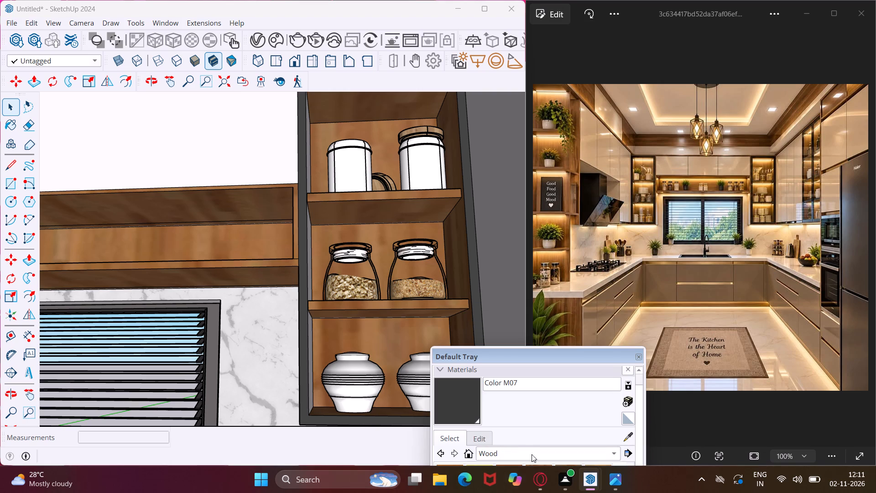
{"action": "left_click_drag", "start_coordinate": [529, 356], "coordinate": [540, 310]}
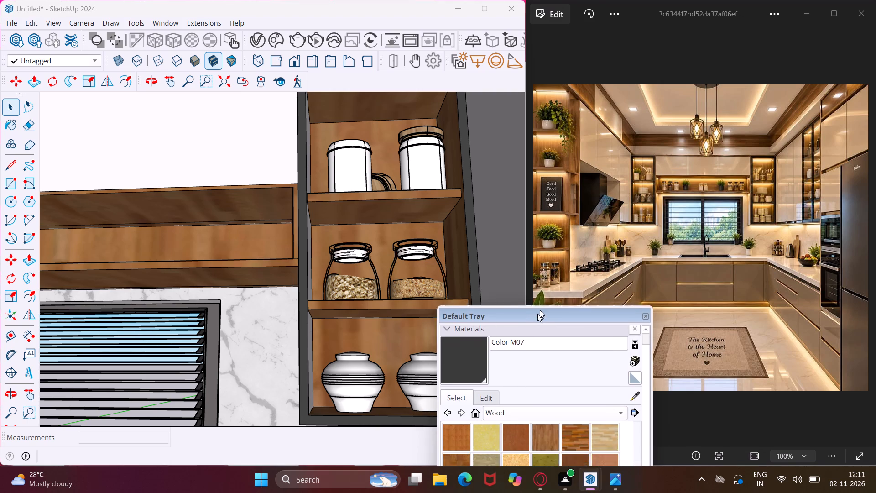
{"action": "left_click_drag", "start_coordinate": [540, 310], "coordinate": [574, 325]}
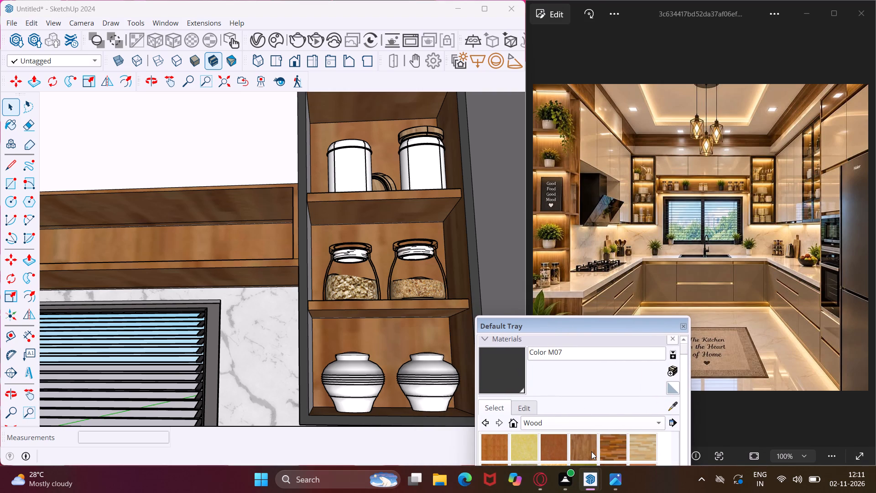
{"action": "left_click", "coordinate": [591, 451]}
{"action": "left_click", "coordinate": [521, 389]}
{"action": "scroll", "coordinate": [317, 341], "scroll_direction": "up", "scroll_amount": 2}
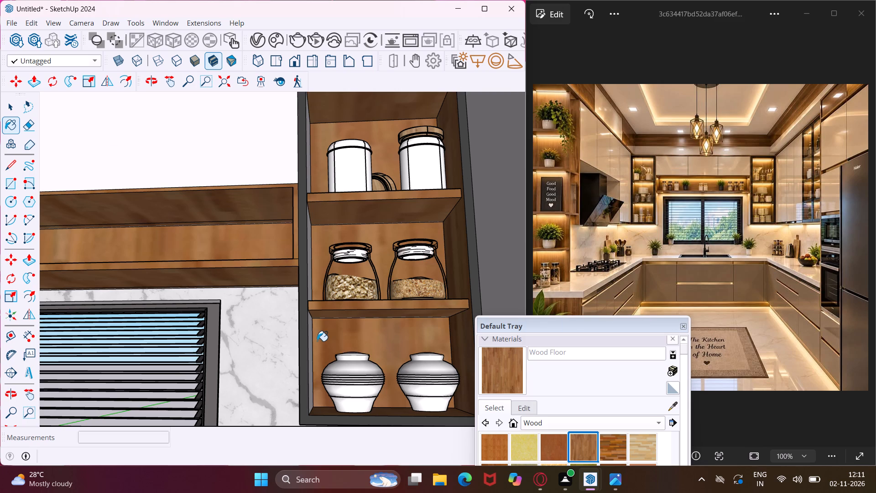
{"action": "scroll", "coordinate": [317, 341], "scroll_direction": "up", "scroll_amount": 2}
{"action": "left_click", "coordinate": [305, 339]}
{"action": "scroll", "coordinate": [305, 333], "scroll_direction": "down", "scroll_amount": 5}
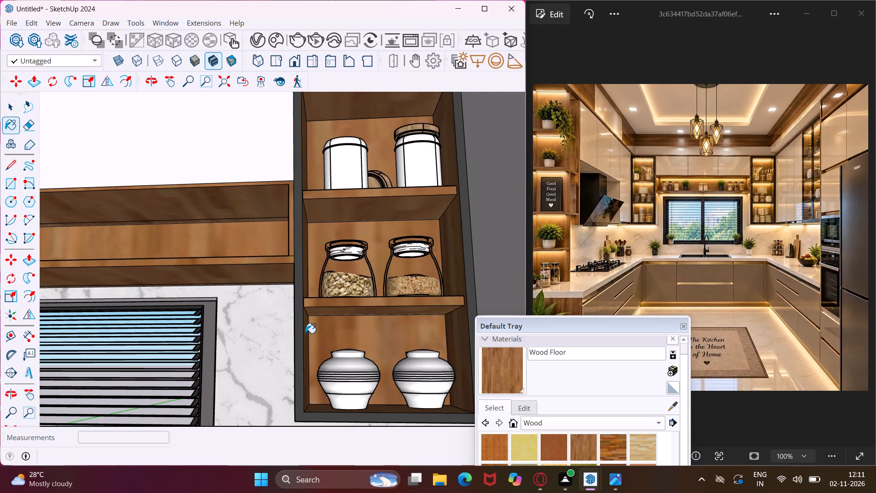
{"action": "scroll", "coordinate": [305, 333], "scroll_direction": "down", "scroll_amount": 2}
{"action": "key", "text": "Escape"}
{"action": "key", "text": "space"}
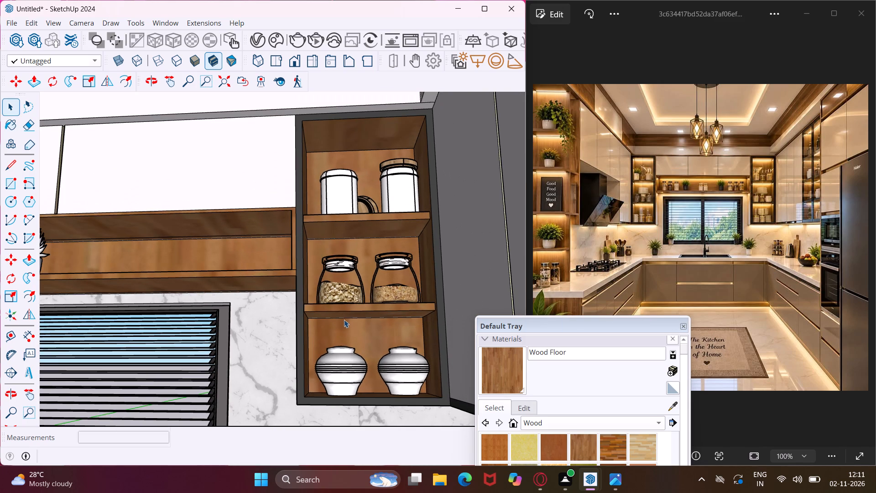
Copy the rear underside edge of the shelf above the vases, right of the window, about 1 7/8" forward to outline a strip.
{"action": "scroll", "coordinate": [345, 319], "scroll_direction": "up", "scroll_amount": 11}
{"action": "left_click", "coordinate": [345, 319]}
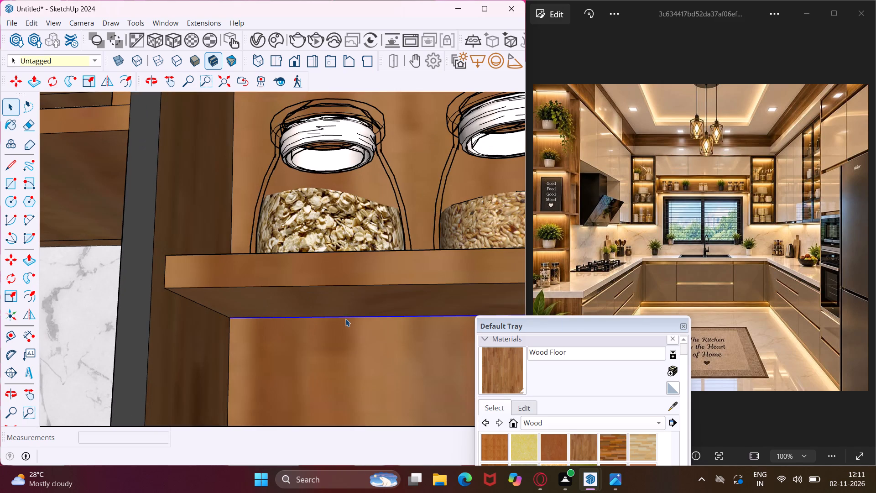
{"action": "key", "text": "m"}
{"action": "scroll", "coordinate": [284, 325], "scroll_direction": "up", "scroll_amount": 3}
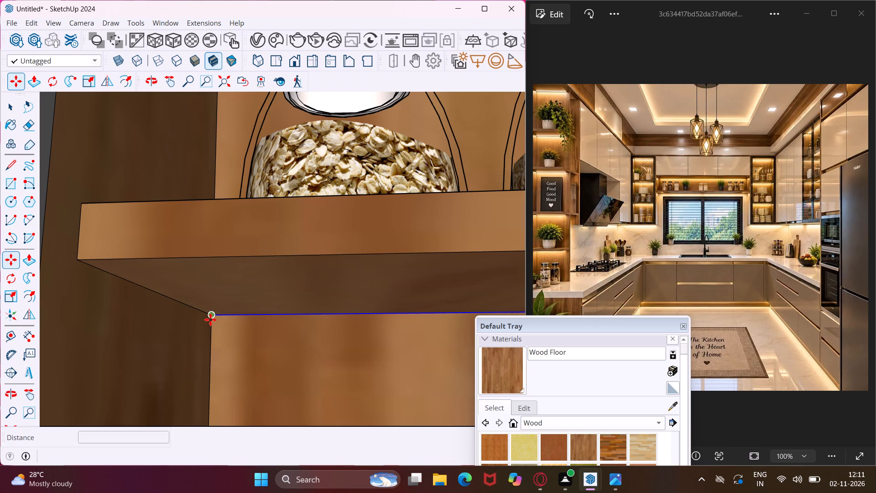
{"action": "left_click", "coordinate": [210, 320]}
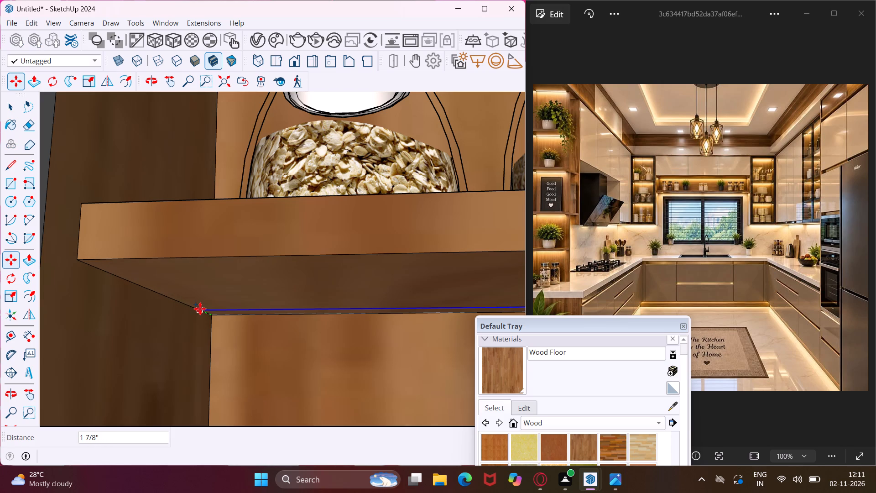
{"action": "left_click", "coordinate": [200, 309]}
{"action": "scroll", "coordinate": [214, 315], "scroll_direction": "down", "scroll_amount": 4}
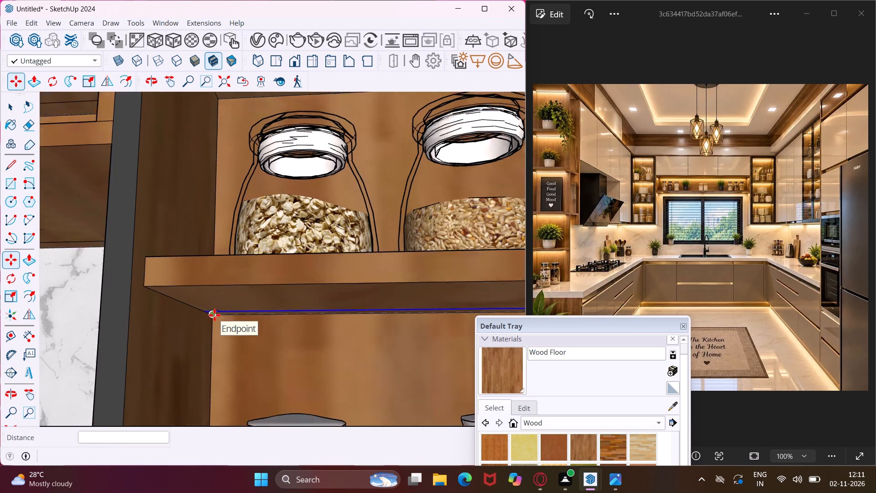
{"action": "scroll", "coordinate": [214, 315], "scroll_direction": "down", "scroll_amount": 4}
{"action": "key", "text": "Escape"}
{"action": "key", "text": "space"}
Copy the rear underside edge of the shelf above the grain jars in the same unit about 13/16" forward to outline a strip.
{"action": "scroll", "coordinate": [230, 163], "scroll_direction": "up", "scroll_amount": 3}
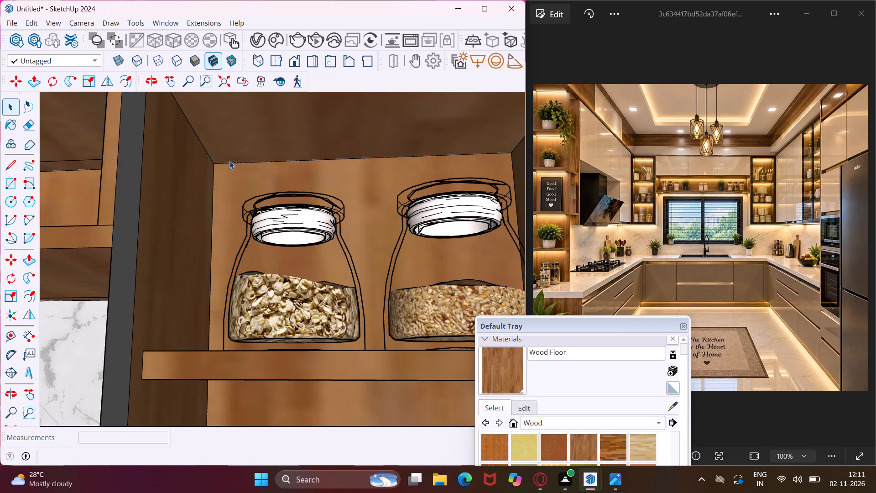
{"action": "middle_click_drag", "start_coordinate": [229, 161], "coordinate": [243, 130]}
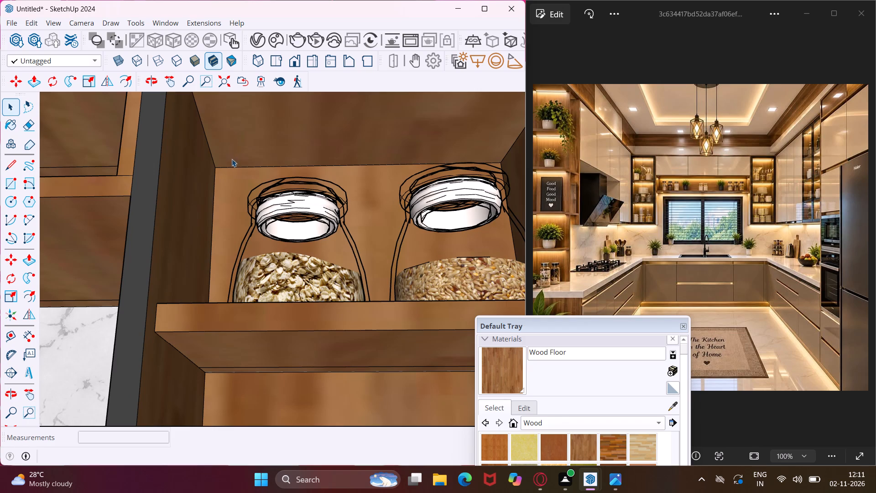
{"action": "left_click", "coordinate": [225, 168]}
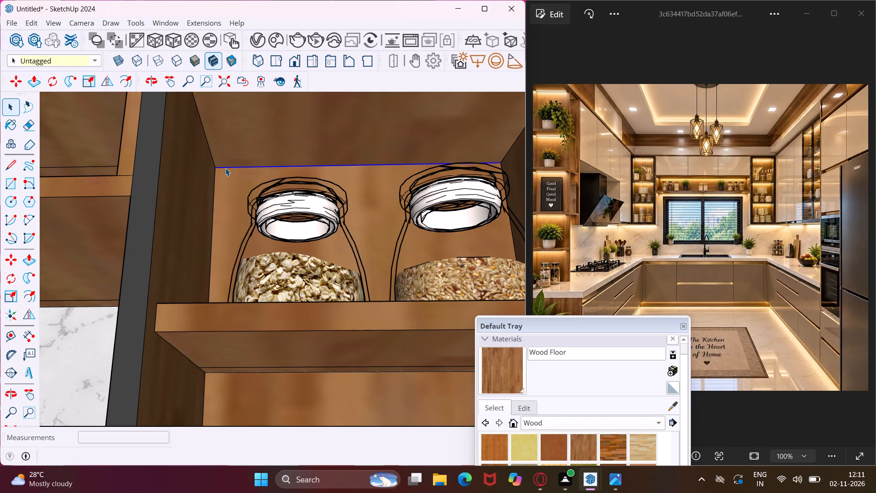
{"action": "key", "text": "m"}
{"action": "scroll", "coordinate": [210, 170], "scroll_direction": "up", "scroll_amount": 3}
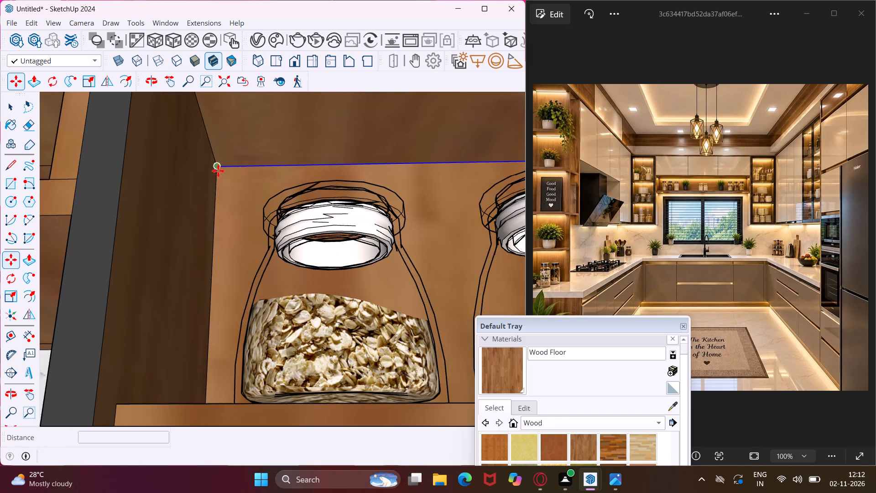
{"action": "left_click", "coordinate": [217, 164]}
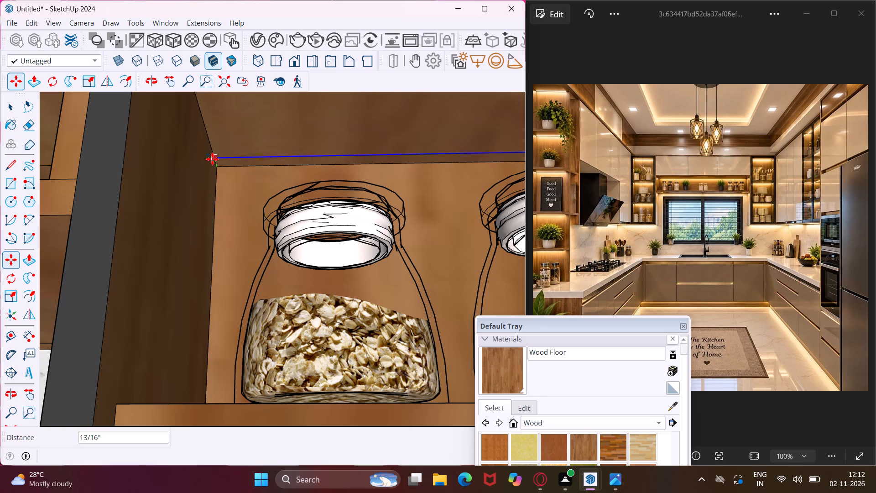
{"action": "left_click", "coordinate": [212, 159]}
{"action": "scroll", "coordinate": [217, 178], "scroll_direction": "down", "scroll_amount": 5}
{"action": "middle_click_drag", "start_coordinate": [225, 187], "coordinate": [250, 273]}
{"action": "scroll", "coordinate": [250, 273], "scroll_direction": "down", "scroll_amount": 11}
{"action": "key", "text": "Escape"}
{"action": "key", "text": "space"}
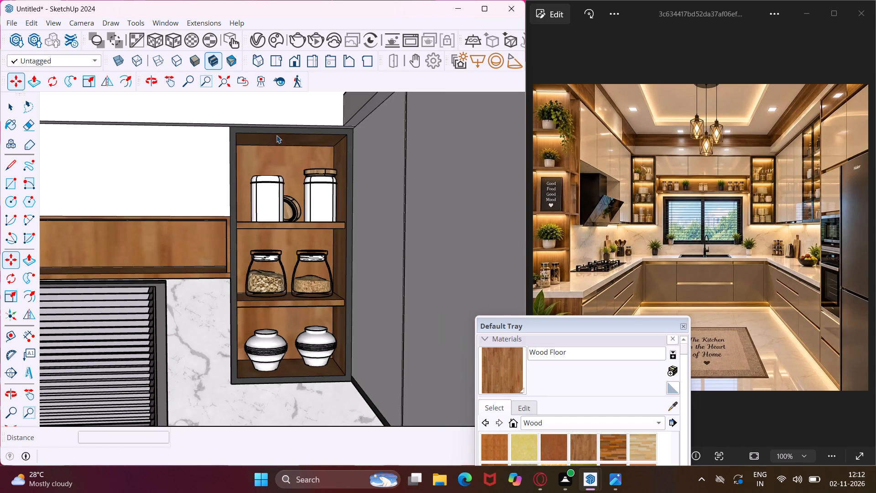
Copy the rear top edge of the same unit's upper compartment, above the white canisters, about 1 1/2" forward to outline a strip.
{"action": "scroll", "coordinate": [266, 140], "scroll_direction": "up", "scroll_amount": 10}
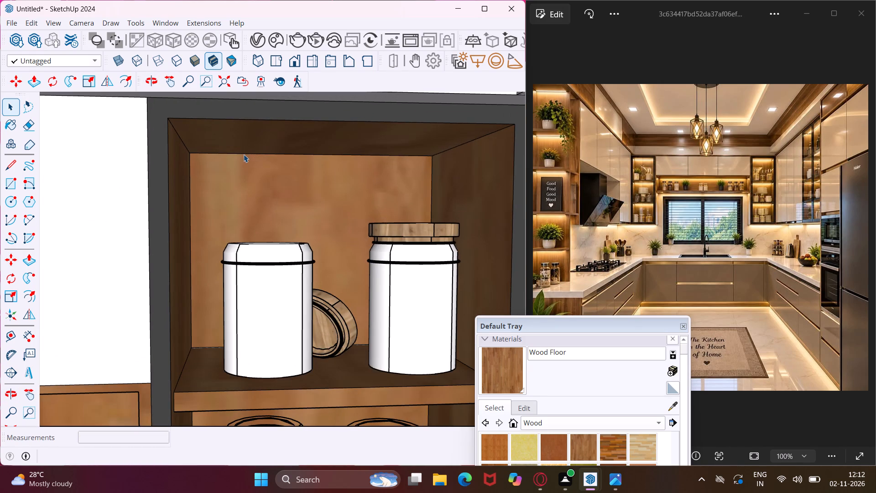
{"action": "left_click", "coordinate": [244, 154]}
{"action": "key", "text": "m"}
{"action": "scroll", "coordinate": [188, 168], "scroll_direction": "up", "scroll_amount": 7}
{"action": "left_click", "coordinate": [192, 147]}
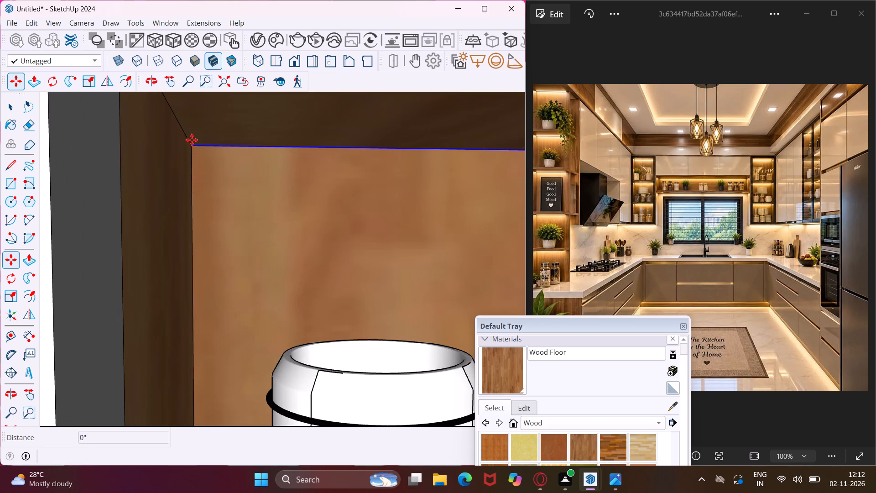
{"action": "left_click", "coordinate": [192, 137]}
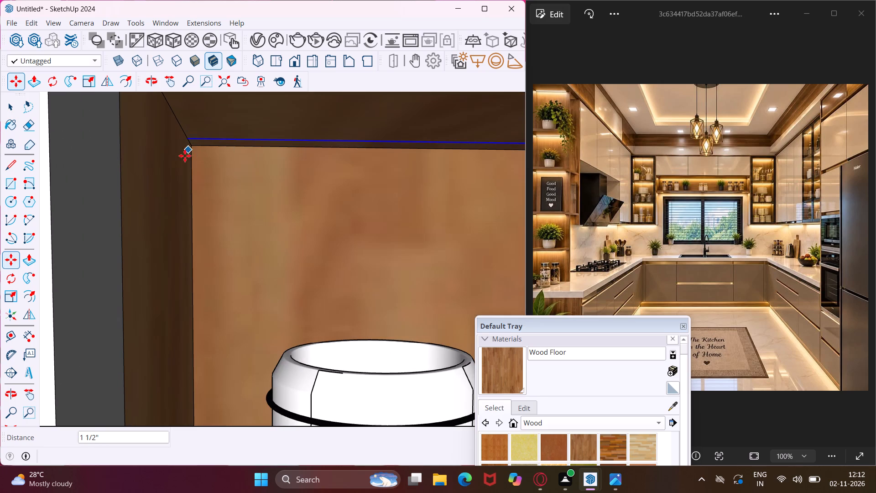
{"action": "scroll", "coordinate": [185, 160], "scroll_direction": "down", "scroll_amount": 17}
{"action": "middle_click_drag", "start_coordinate": [203, 170], "coordinate": [234, 166]}
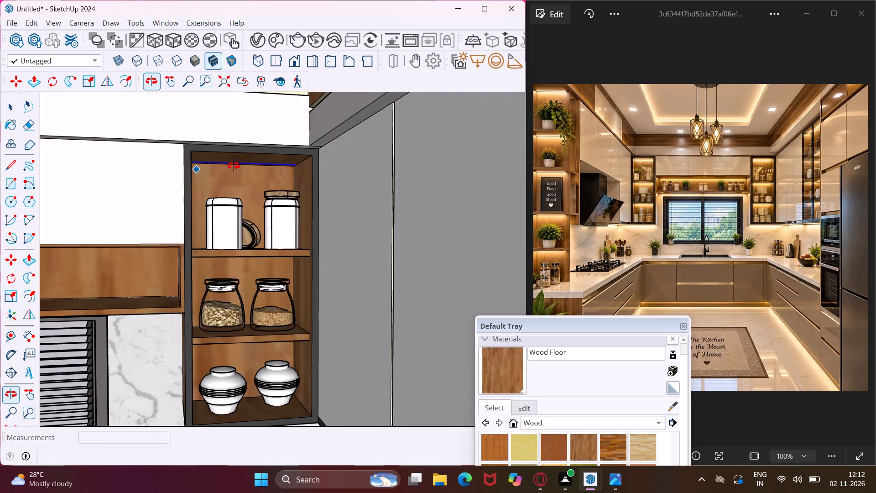
{"action": "middle_click_drag", "start_coordinate": [234, 166], "coordinate": [239, 167]}
{"action": "scroll", "coordinate": [221, 168], "scroll_direction": "down", "scroll_amount": 15}
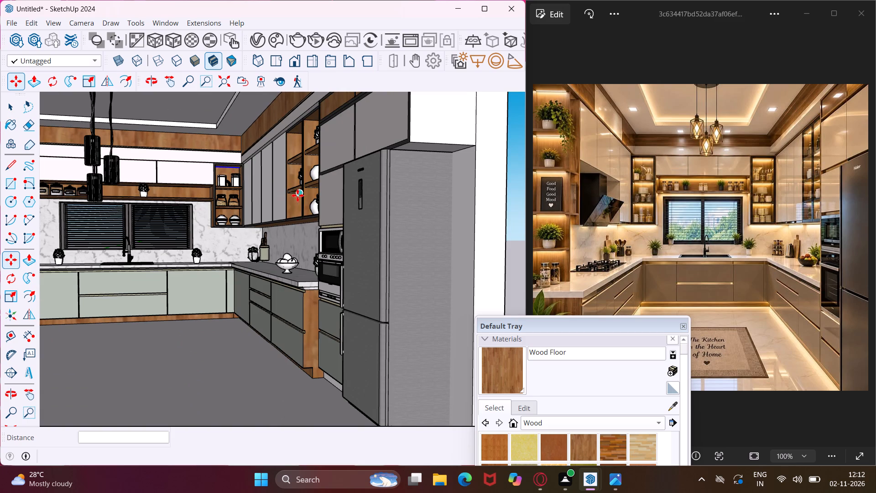
{"action": "key", "text": "Escape"}
{"action": "key", "text": "space"}
In the side-wall open unit, copy the rear underside edge of the shelf above the bottom vase and plant about 7/8" forward.
{"action": "middle_click_drag", "start_coordinate": [316, 209], "coordinate": [358, 224]}
{"action": "scroll", "coordinate": [363, 203], "scroll_direction": "up", "scroll_amount": 8}
{"action": "middle_click_drag", "start_coordinate": [344, 200], "coordinate": [425, 205]}
{"action": "scroll", "coordinate": [435, 208], "scroll_direction": "up", "scroll_amount": 4}
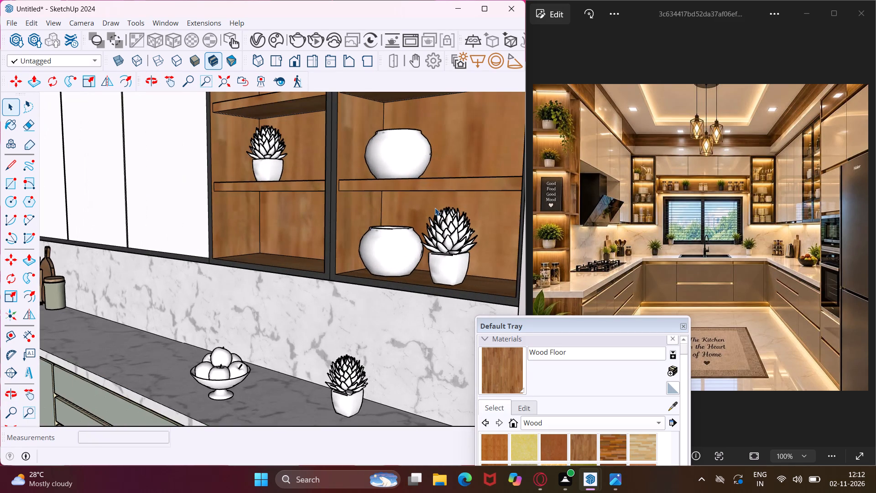
{"action": "middle_click_drag", "start_coordinate": [435, 208], "coordinate": [428, 177]}
{"action": "scroll", "coordinate": [435, 208], "scroll_direction": "up", "scroll_amount": 4}
{"action": "scroll", "coordinate": [455, 167], "scroll_direction": "up", "scroll_amount": 2}
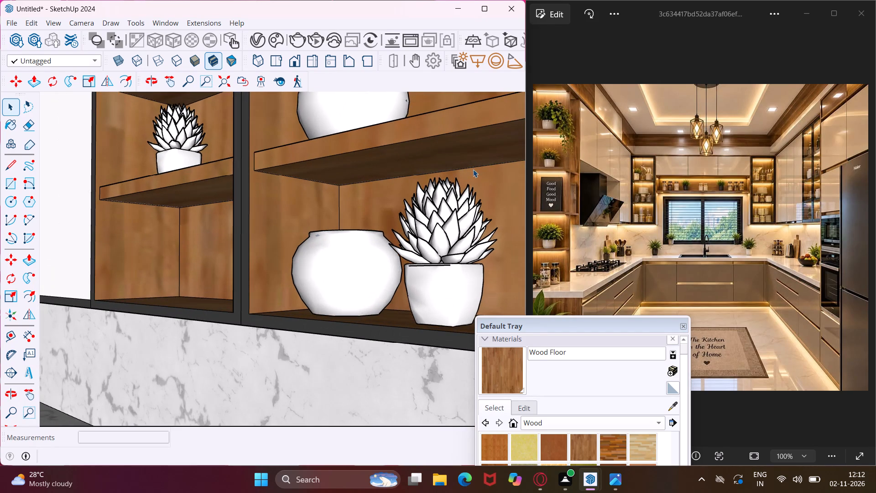
{"action": "left_click", "coordinate": [474, 170]}
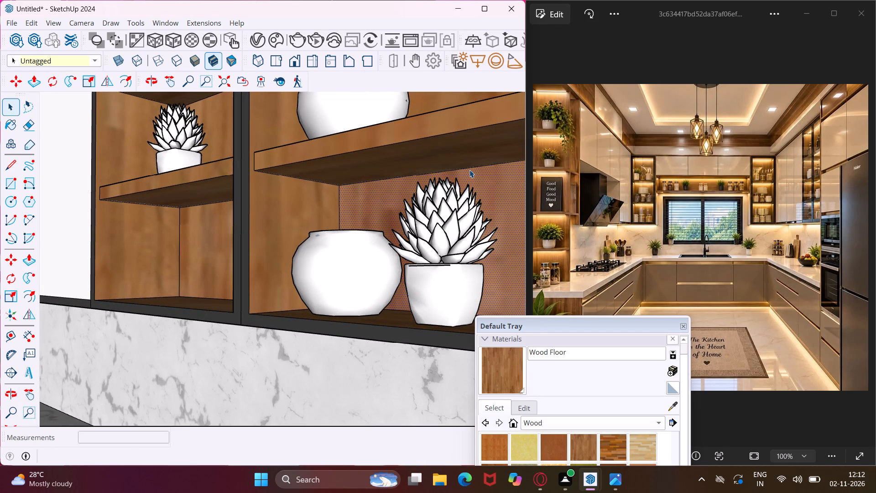
{"action": "left_click", "coordinate": [469, 170]}
{"action": "left_click", "coordinate": [468, 170]}
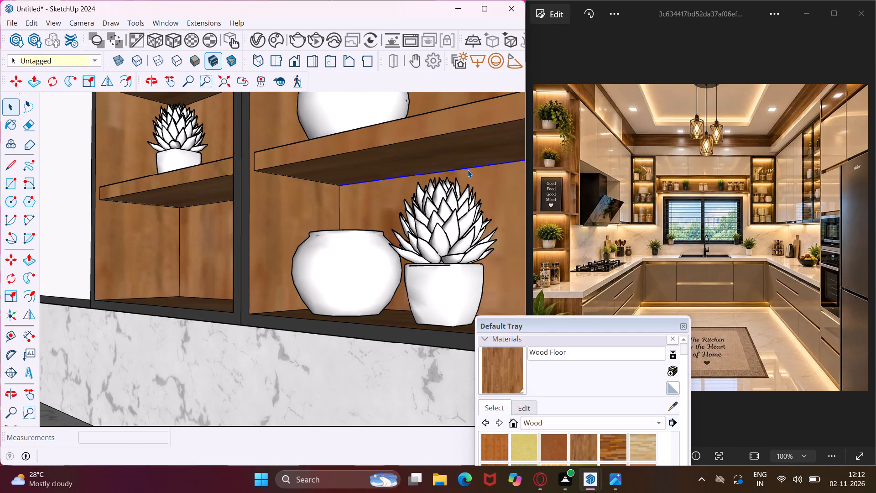
{"action": "key", "text": "m"}
{"action": "scroll", "coordinate": [349, 188], "scroll_direction": "up", "scroll_amount": 8}
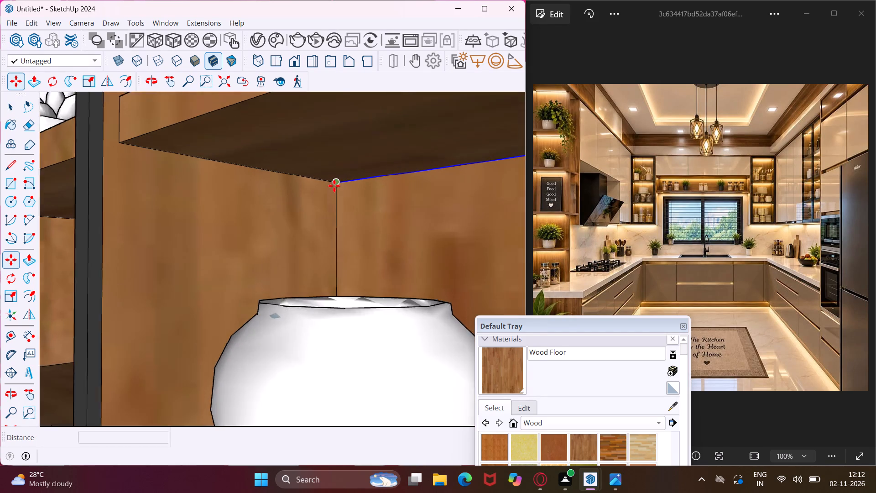
{"action": "left_click", "coordinate": [337, 184]}
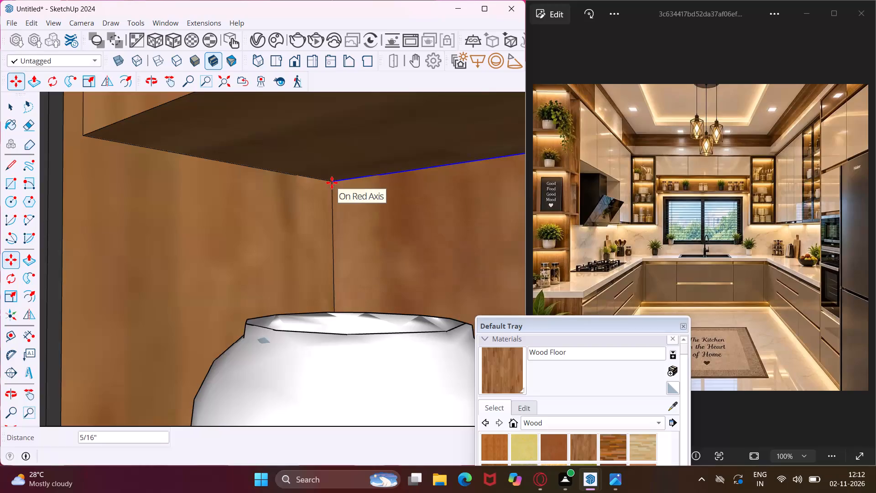
{"action": "left_click", "coordinate": [324, 181]}
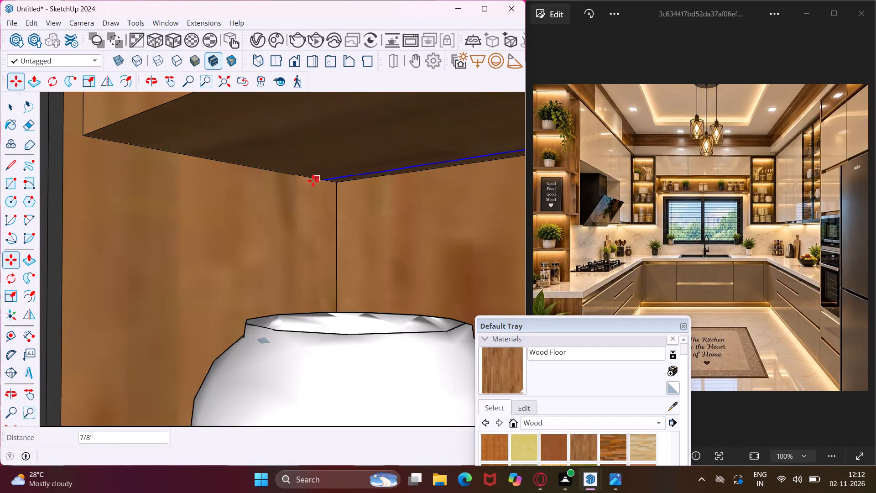
{"action": "scroll", "coordinate": [313, 181], "scroll_direction": "down", "scroll_amount": 4}
{"action": "middle_click_drag", "start_coordinate": [135, 207], "coordinate": [176, 217]}
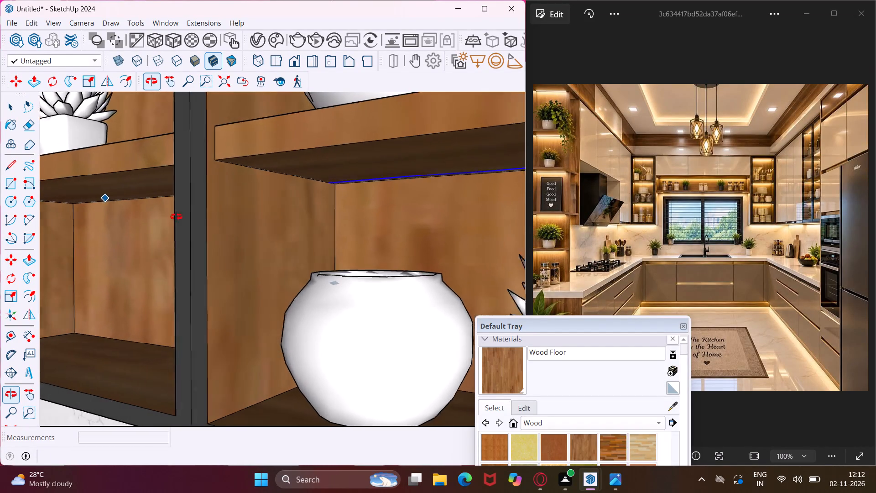
{"action": "middle_click_drag", "start_coordinate": [176, 217], "coordinate": [193, 218]}
{"action": "key", "text": "Escape"}
{"action": "key", "text": "space"}
In the side-wall open unit, copy the rear underside edge of the shelf above the empty bottom compartment about 1 1/8" forward.
{"action": "scroll", "coordinate": [162, 202], "scroll_direction": "up", "scroll_amount": 2}
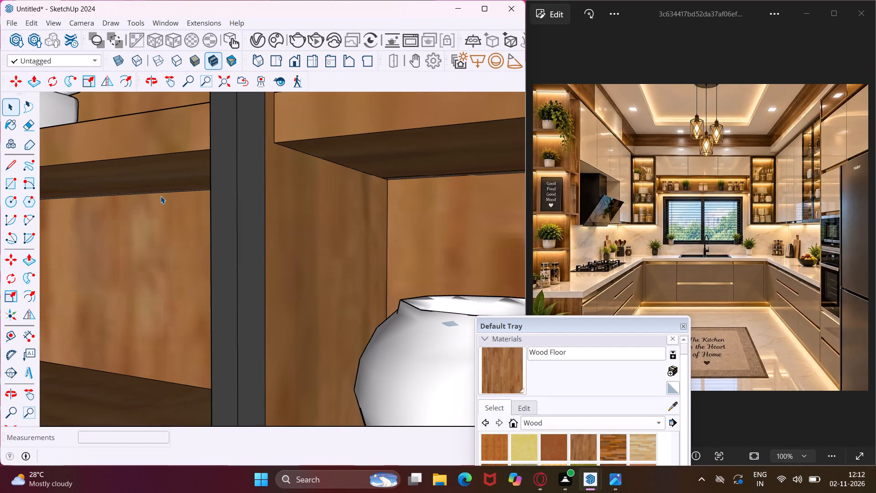
{"action": "left_click", "coordinate": [161, 196]}
{"action": "scroll", "coordinate": [161, 196], "scroll_direction": "down", "scroll_amount": 4}
{"action": "scroll", "coordinate": [63, 202], "scroll_direction": "up", "scroll_amount": 3}
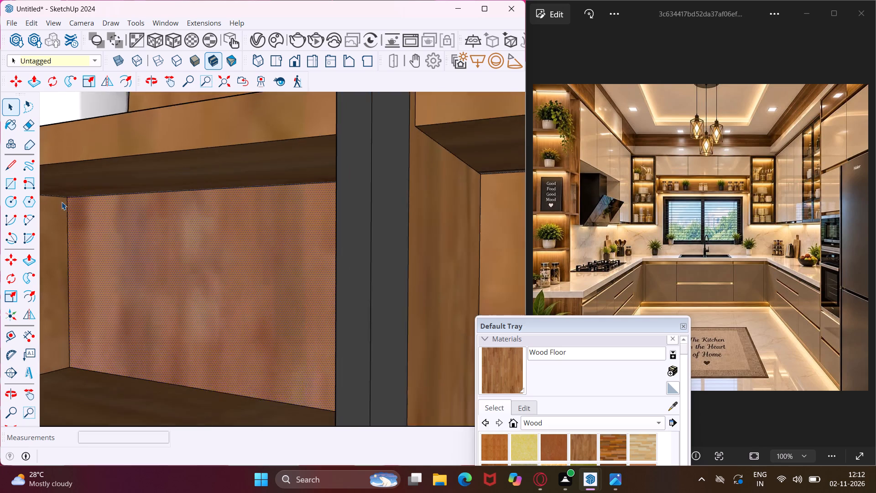
{"action": "scroll", "coordinate": [62, 202], "scroll_direction": "up", "scroll_amount": 5}
{"action": "left_click", "coordinate": [73, 197]}
{"action": "key", "text": "m"}
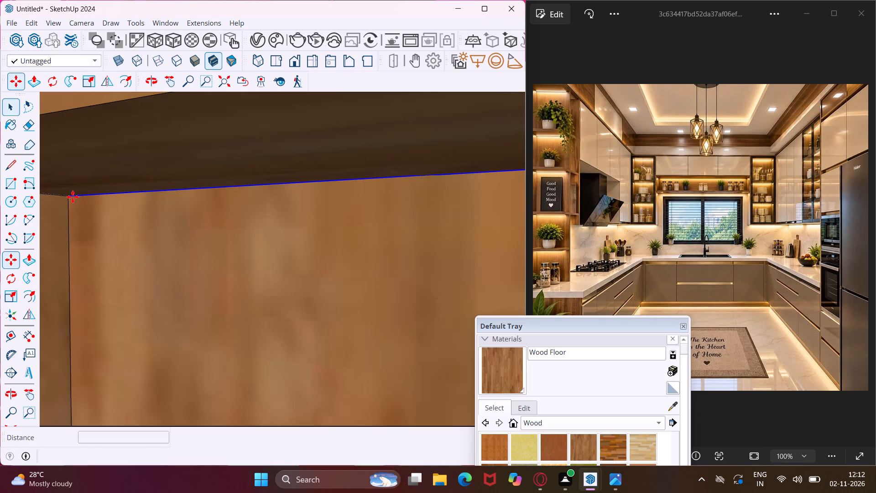
{"action": "scroll", "coordinate": [69, 199], "scroll_direction": "up", "scroll_amount": 2}
{"action": "left_click", "coordinate": [68, 194]}
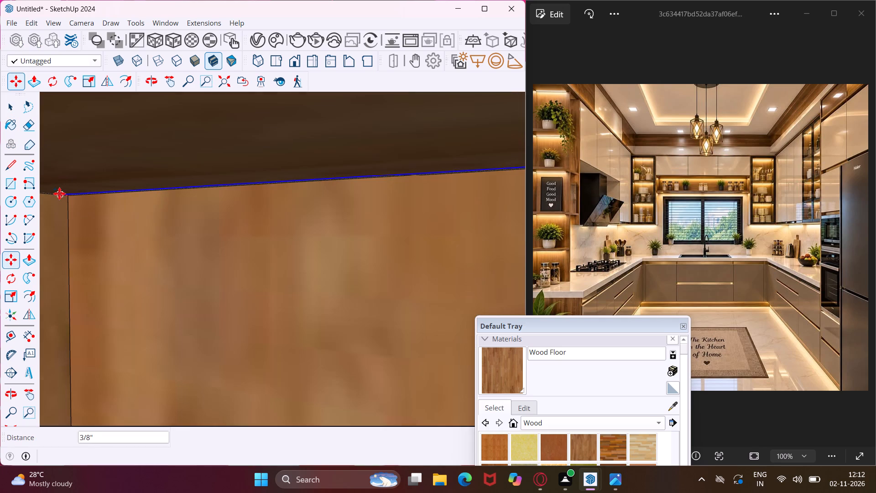
{"action": "scroll", "coordinate": [54, 193], "scroll_direction": "up", "scroll_amount": 1}
{"action": "middle_click_drag", "start_coordinate": [54, 193], "coordinate": [93, 168]}
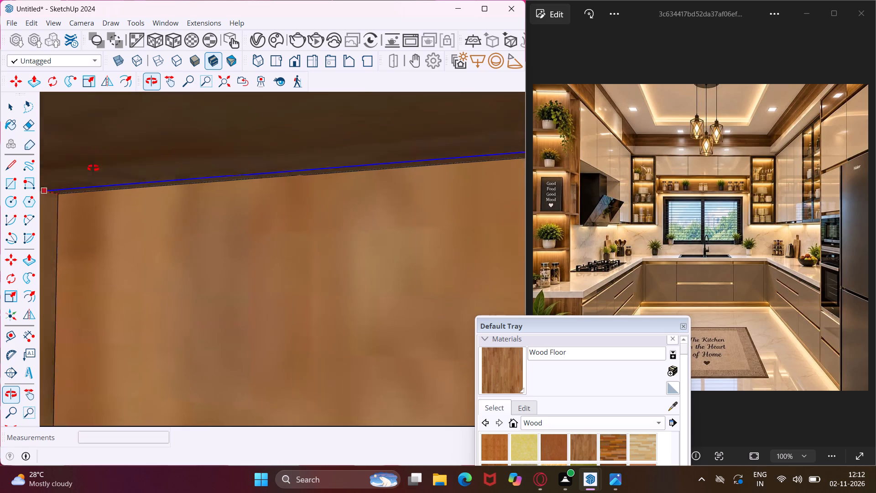
{"action": "middle_click_drag", "start_coordinate": [93, 168], "coordinate": [104, 163]}
{"action": "scroll", "coordinate": [104, 163], "scroll_direction": "down", "scroll_amount": 4}
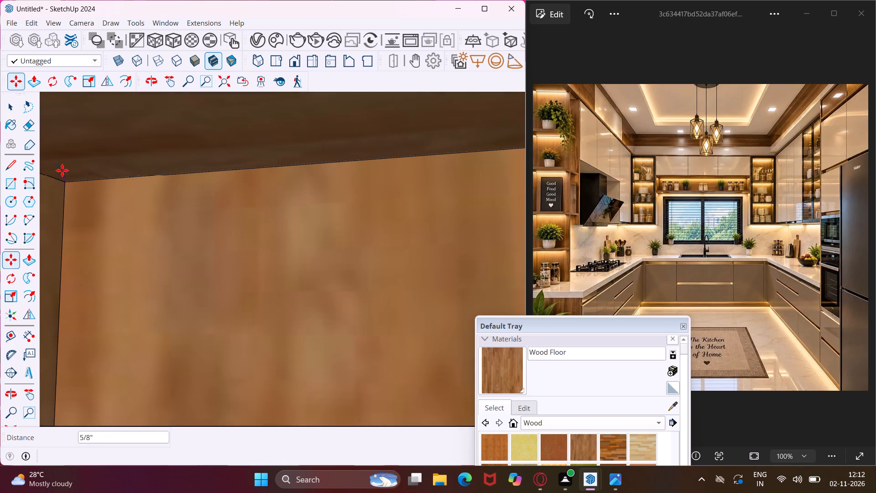
{"action": "left_click", "coordinate": [48, 175]}
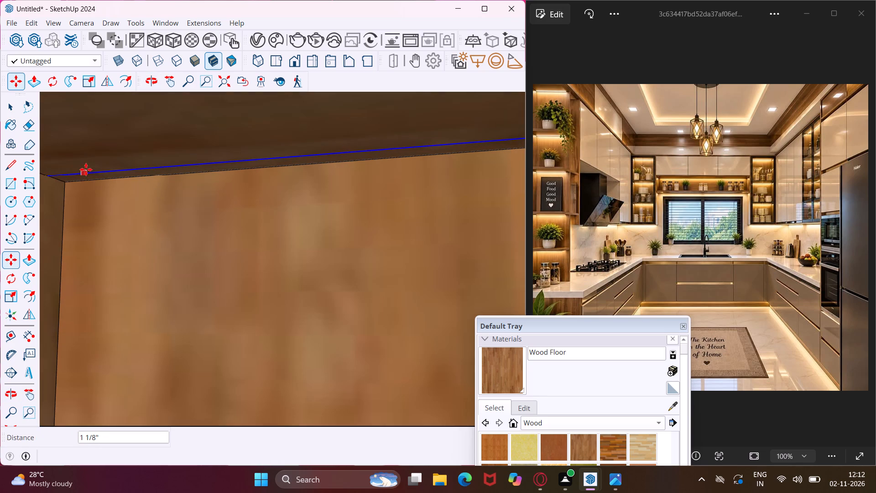
{"action": "scroll", "coordinate": [86, 169], "scroll_direction": "down", "scroll_amount": 4}
{"action": "middle_click_drag", "start_coordinate": [156, 178], "coordinate": [141, 187]}
{"action": "scroll", "coordinate": [112, 185], "scroll_direction": "down", "scroll_amount": 5}
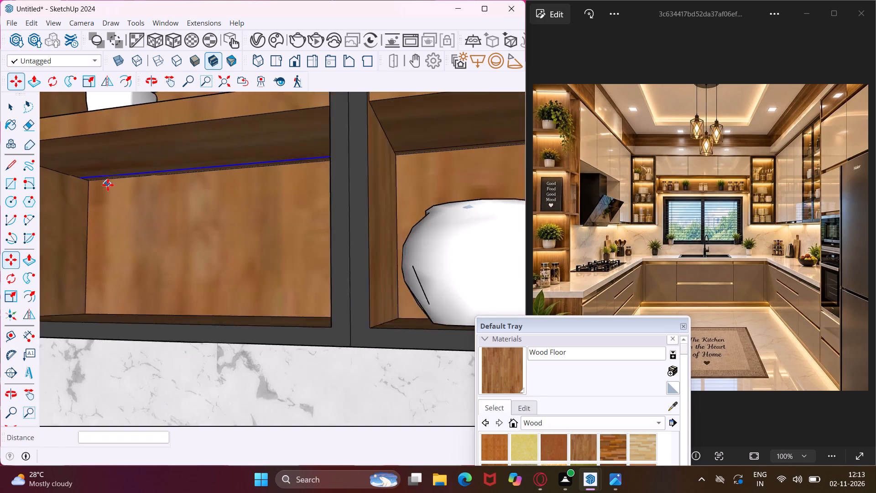
{"action": "key", "text": "Escape"}
{"action": "key", "text": "space"}
In the same unit, copy the rear underside edge of the shelf above the middle compartment's round vase about 1 7/16" forward.
{"action": "scroll", "coordinate": [371, 150], "scroll_direction": "up", "scroll_amount": 11}
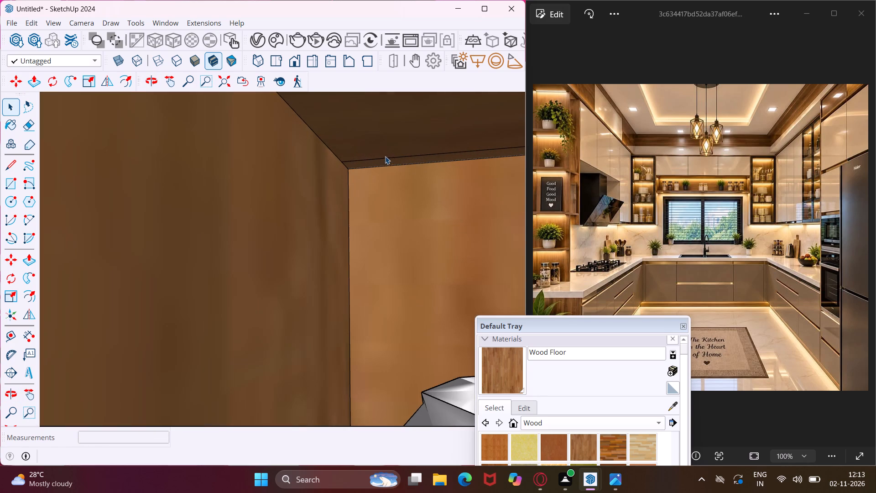
{"action": "left_click", "coordinate": [392, 161]}
{"action": "scroll", "coordinate": [291, 167], "scroll_direction": "down", "scroll_amount": 11}
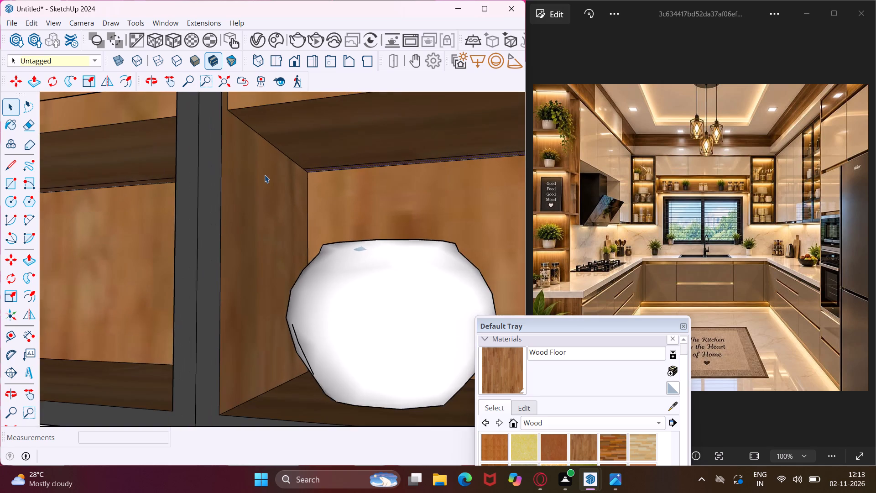
{"action": "middle_click_drag", "start_coordinate": [265, 175], "coordinate": [260, 259]}
{"action": "scroll", "coordinate": [227, 252], "scroll_direction": "down", "scroll_amount": 14}
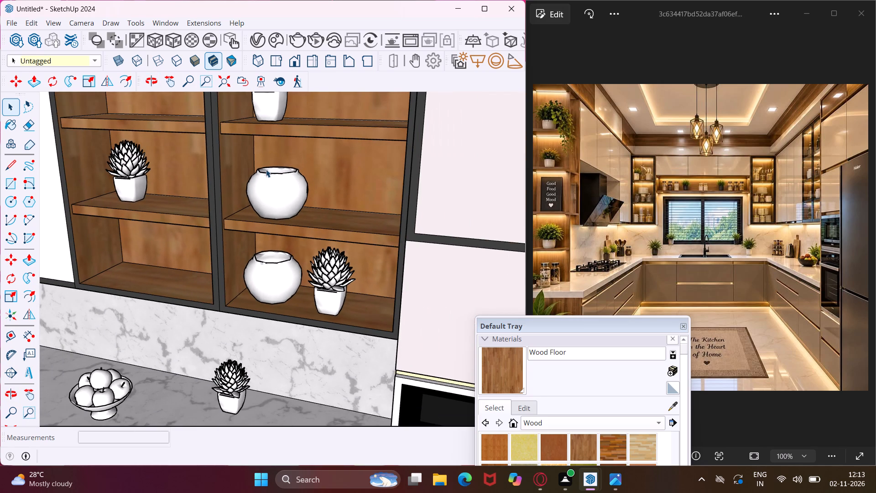
{"action": "middle_click_drag", "start_coordinate": [273, 142], "coordinate": [234, 103]}
{"action": "scroll", "coordinate": [259, 136], "scroll_direction": "up", "scroll_amount": 6}
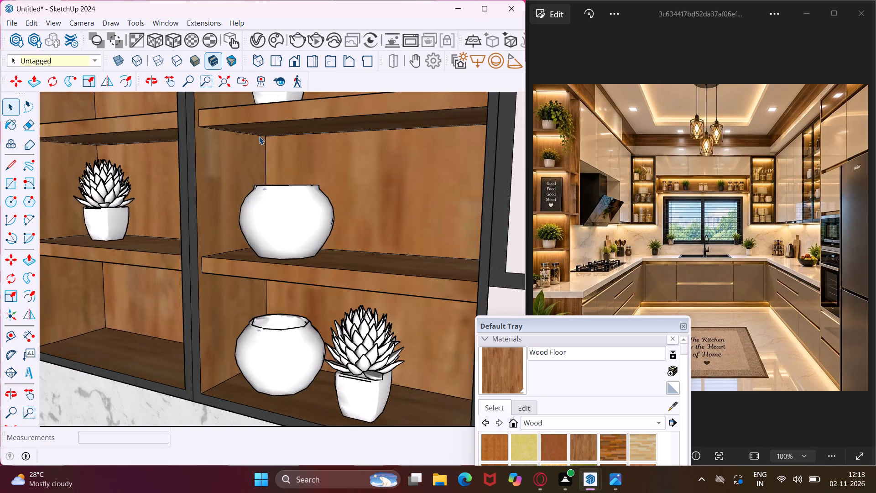
{"action": "scroll", "coordinate": [259, 136], "scroll_direction": "up", "scroll_amount": 6}
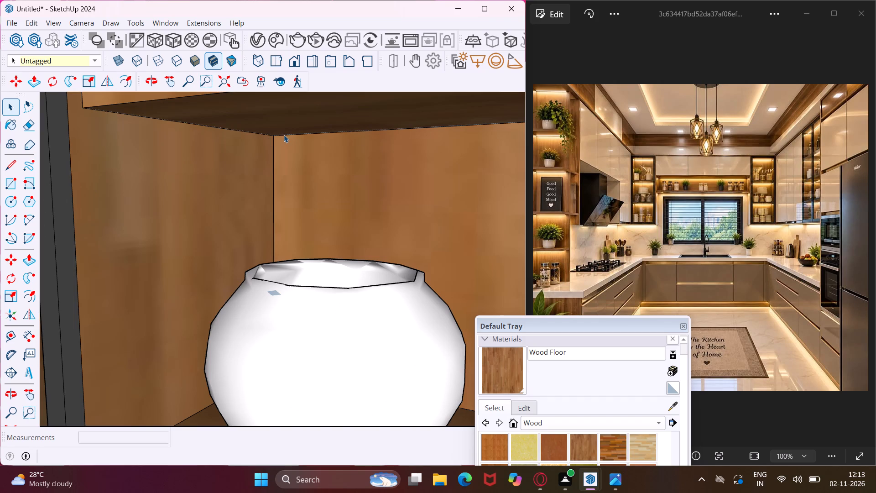
{"action": "left_click", "coordinate": [284, 135]}
{"action": "key", "text": "m"}
{"action": "scroll", "coordinate": [271, 135], "scroll_direction": "up", "scroll_amount": 3}
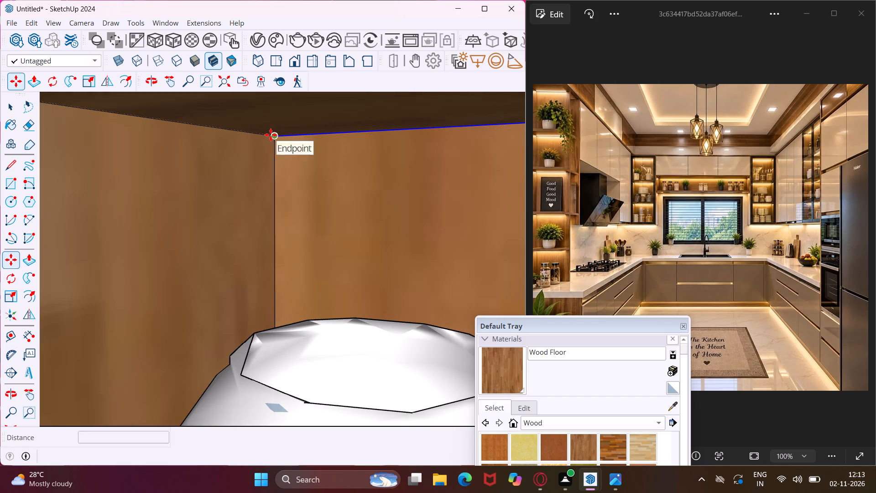
{"action": "left_click", "coordinate": [275, 135]}
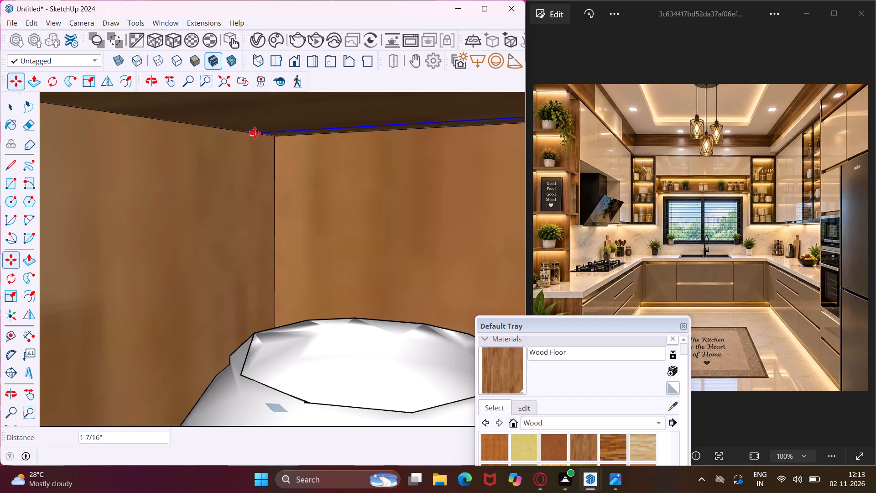
{"action": "left_click", "coordinate": [256, 133]}
{"action": "scroll", "coordinate": [259, 124], "scroll_direction": "down", "scroll_amount": 10}
{"action": "middle_click_drag", "start_coordinate": [259, 124], "coordinate": [365, 98]}
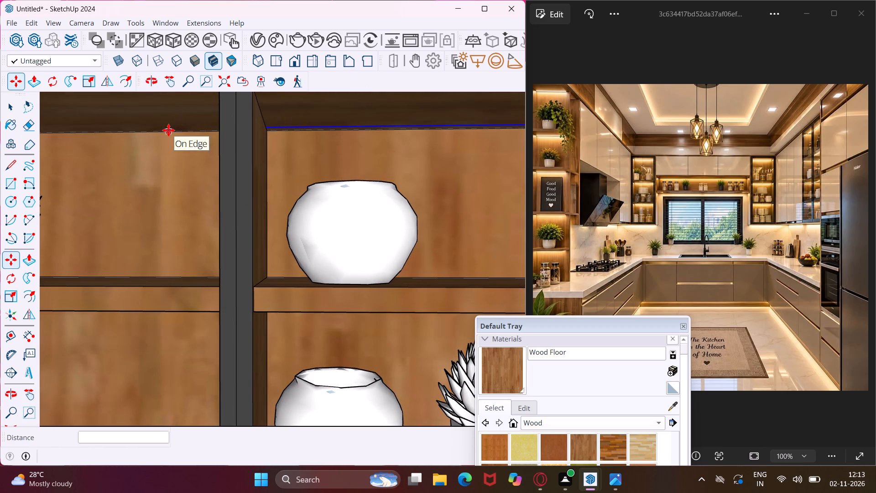
{"action": "scroll", "coordinate": [168, 130], "scroll_direction": "down", "scroll_amount": 8}
{"action": "middle_click_drag", "start_coordinate": [168, 130], "coordinate": [96, 135]}
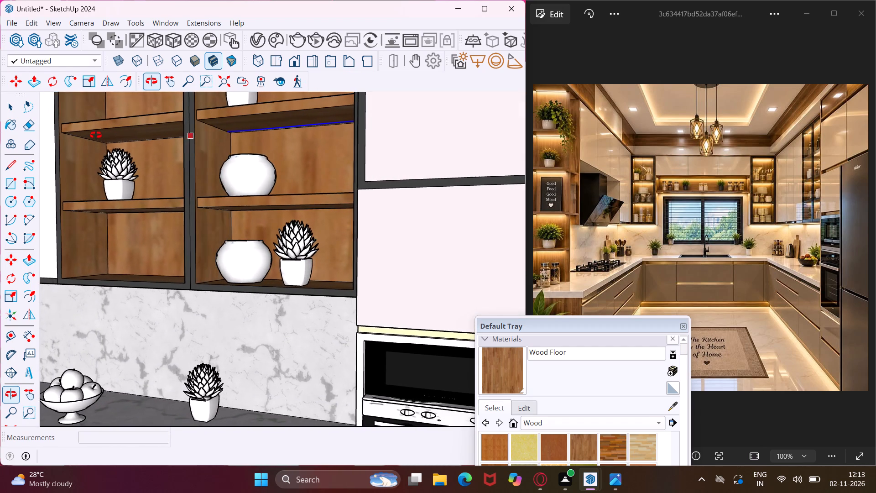
{"action": "middle_click_drag", "start_coordinate": [96, 135], "coordinate": [94, 136]}
{"action": "key", "text": "Escape"}
{"action": "scroll", "coordinate": [94, 136], "scroll_direction": "up", "scroll_amount": 3}
{"action": "key", "text": "space"}
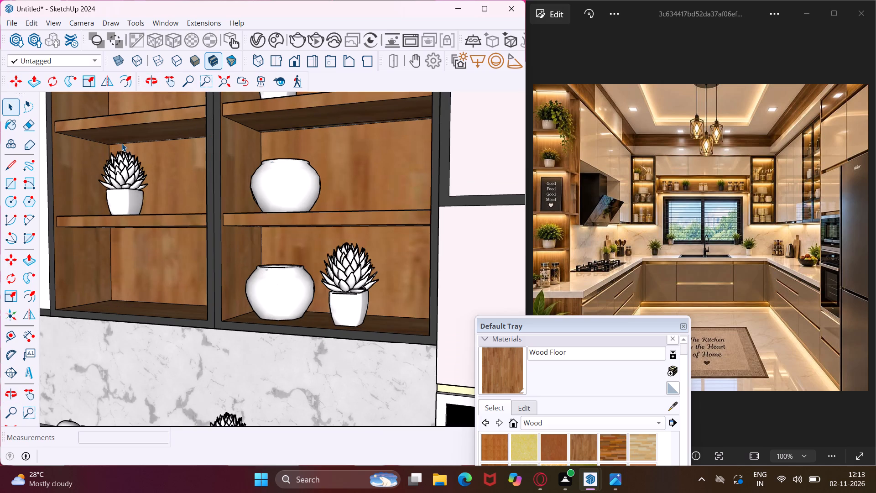
Copy the rear underside edge of the shelf above the middle compartment's potted plant about 1 5/16" forward to outline a strip.
{"action": "scroll", "coordinate": [128, 136], "scroll_direction": "up", "scroll_amount": 8}
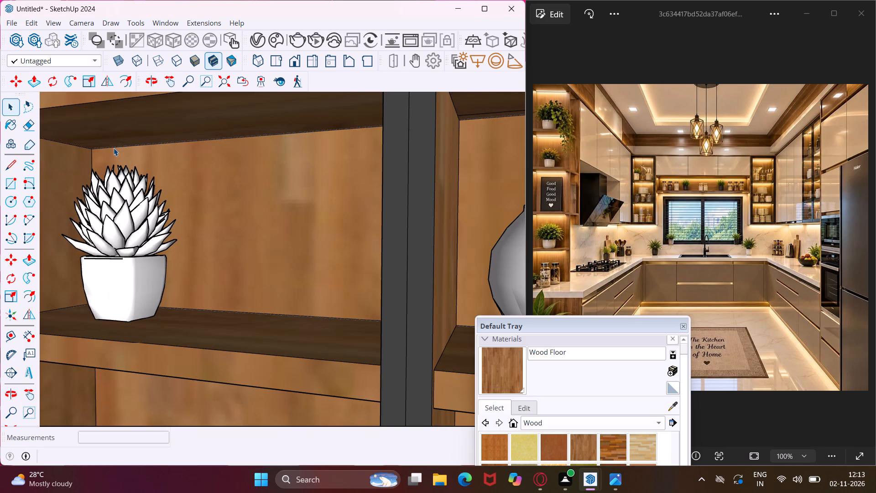
{"action": "left_click", "coordinate": [114, 148]}
{"action": "key", "text": "m"}
{"action": "scroll", "coordinate": [106, 148], "scroll_direction": "up", "scroll_amount": 3}
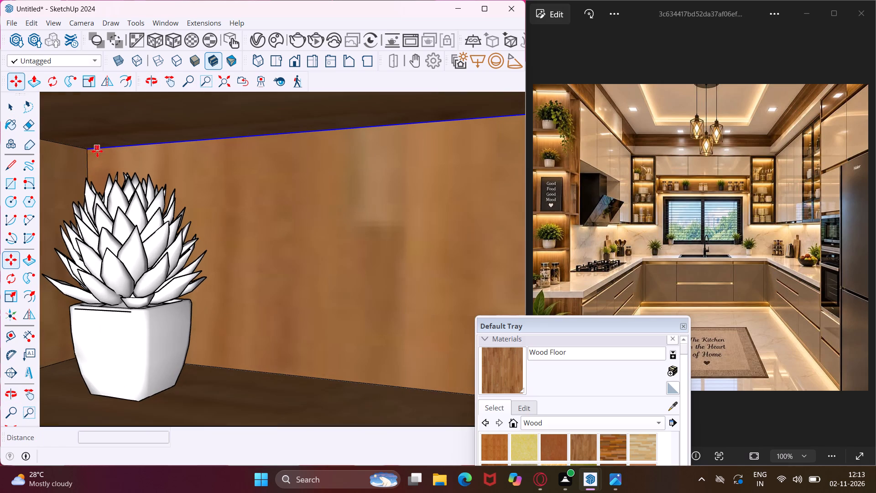
{"action": "left_click", "coordinate": [87, 151]}
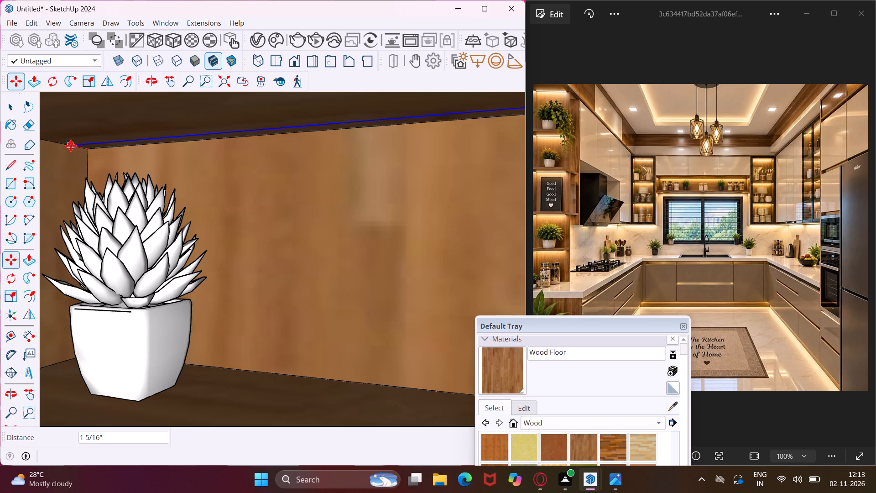
{"action": "left_click", "coordinate": [70, 146]}
{"action": "scroll", "coordinate": [70, 145], "scroll_direction": "down", "scroll_amount": 6}
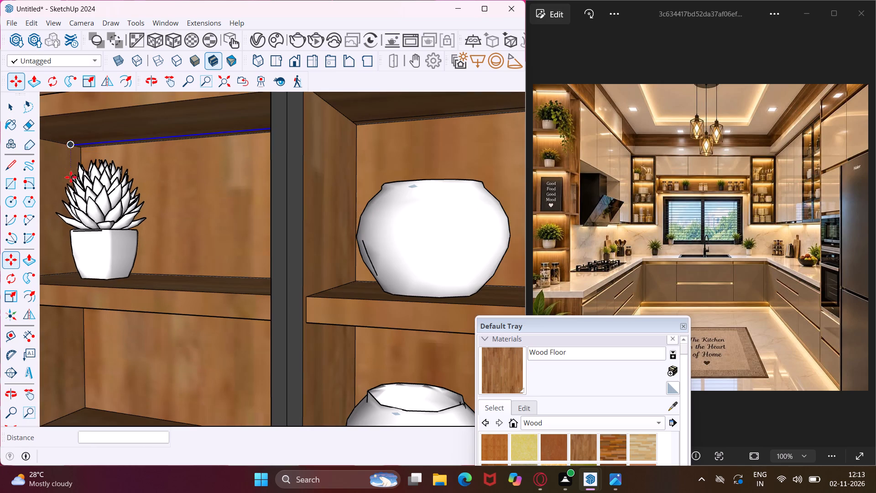
{"action": "middle_click_drag", "start_coordinate": [71, 177], "coordinate": [92, 276]}
{"action": "scroll", "coordinate": [101, 251], "scroll_direction": "down", "scroll_amount": 10}
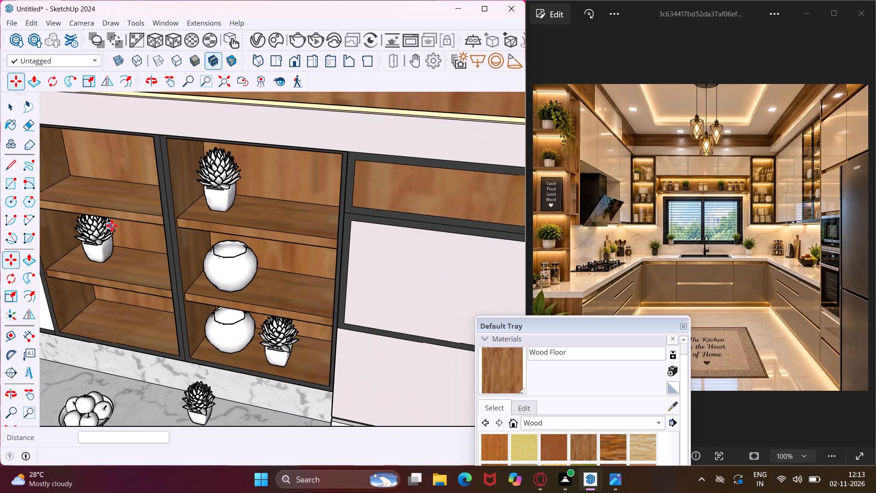
{"action": "middle_click_drag", "start_coordinate": [112, 226], "coordinate": [100, 162]}
{"action": "scroll", "coordinate": [83, 130], "scroll_direction": "up", "scroll_amount": 4}
{"action": "key", "text": "Escape"}
{"action": "key", "text": "space"}
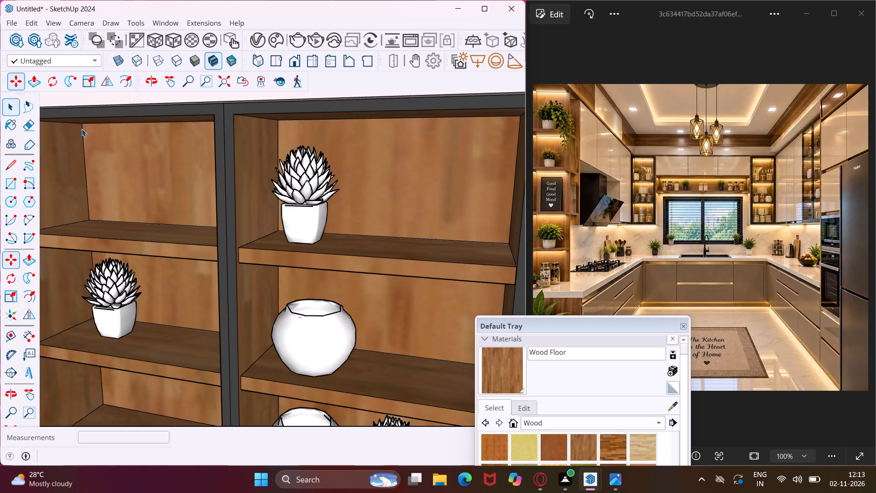
Copy the rear top edge of the same unit's empty upper compartment slightly forward to outline a narrow strip.
{"action": "scroll", "coordinate": [82, 129], "scroll_direction": "up", "scroll_amount": 5}
{"action": "middle_click_drag", "start_coordinate": [82, 129], "coordinate": [78, 120]}
{"action": "scroll", "coordinate": [83, 123], "scroll_direction": "up", "scroll_amount": 4}
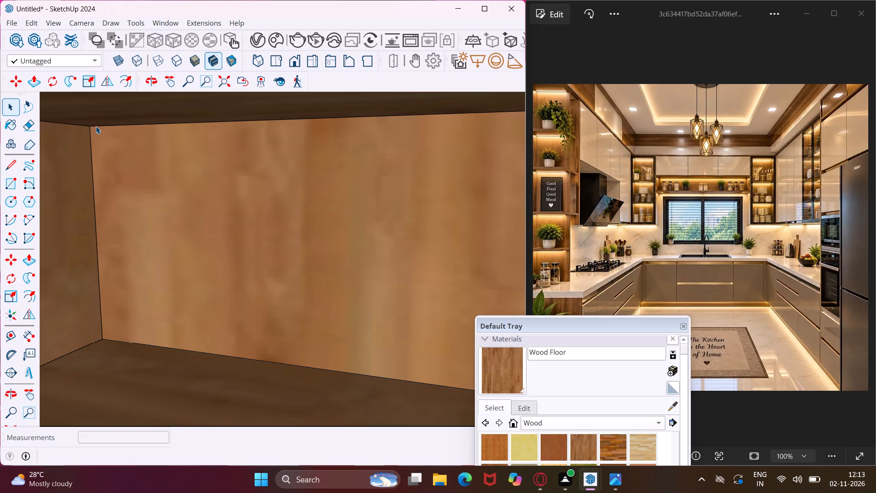
{"action": "left_click", "coordinate": [96, 127]}
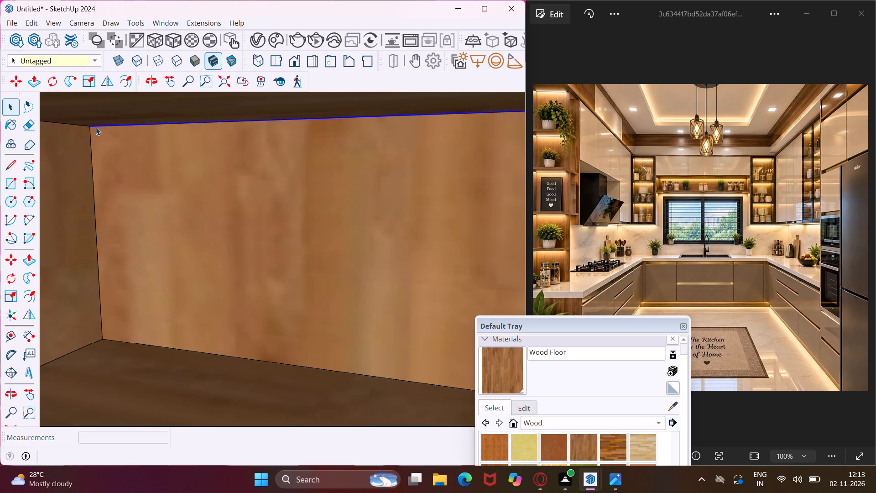
{"action": "key", "text": "m"}
{"action": "scroll", "coordinate": [95, 129], "scroll_direction": "up", "scroll_amount": 3}
{"action": "left_click", "coordinate": [88, 126]}
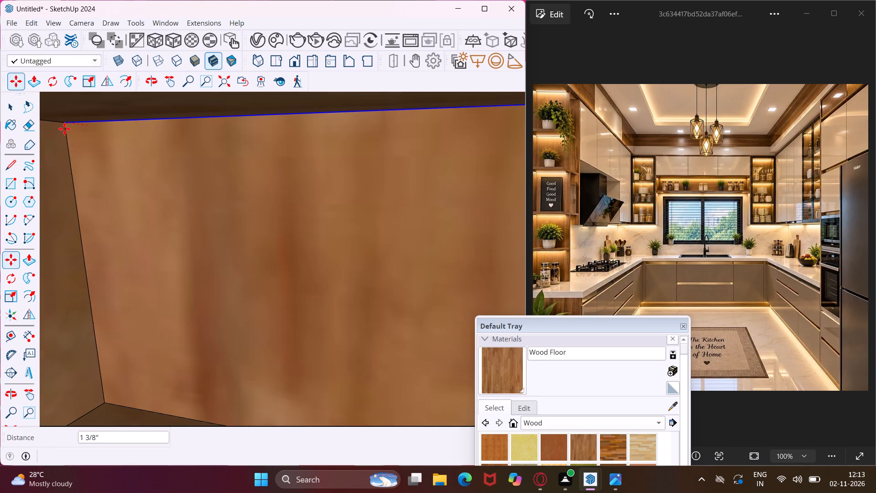
{"action": "scroll", "coordinate": [64, 123], "scroll_direction": "up", "scroll_amount": 2}
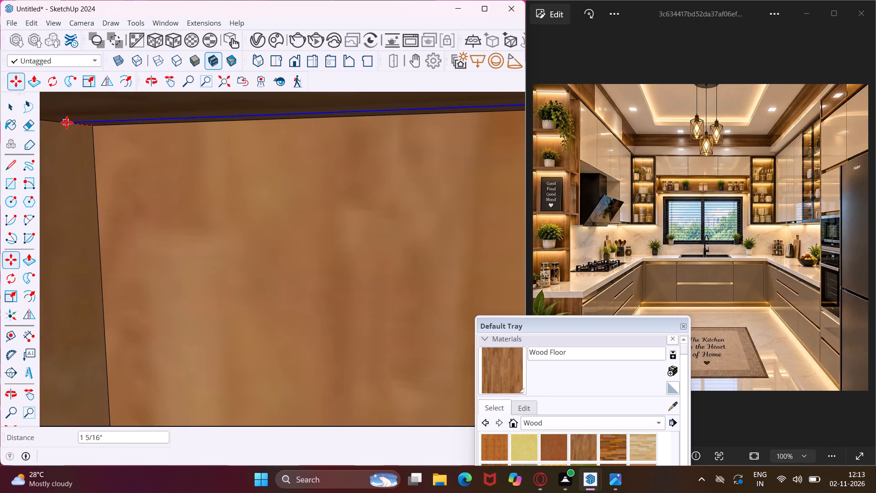
{"action": "left_click", "coordinate": [74, 121]}
{"action": "scroll", "coordinate": [63, 105], "scroll_direction": "down", "scroll_amount": 11}
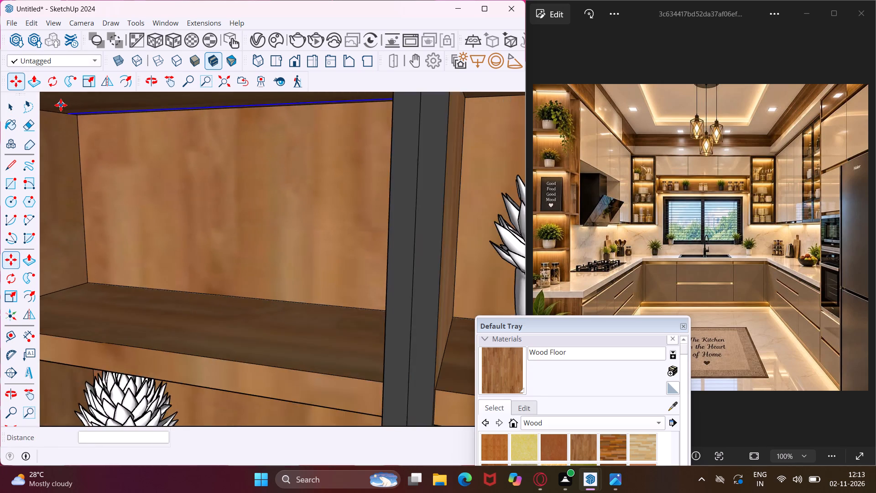
{"action": "scroll", "coordinate": [61, 105], "scroll_direction": "down", "scroll_amount": 12}
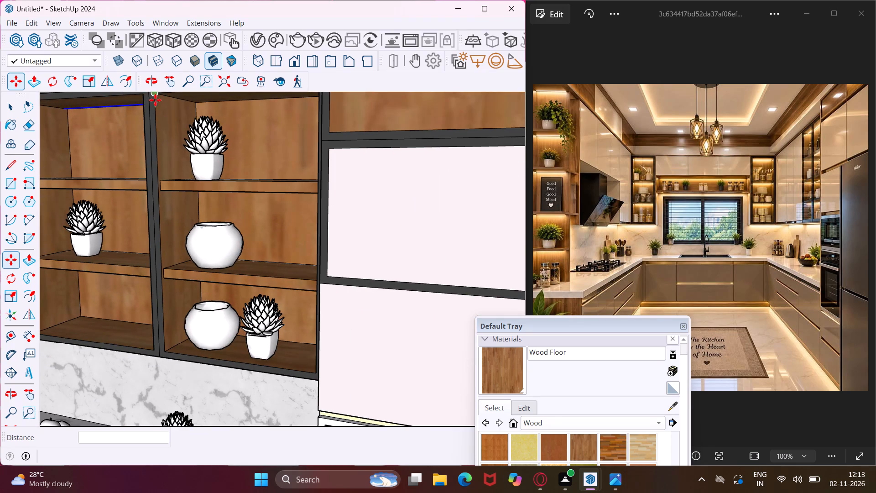
{"action": "key", "text": "Escape"}
{"action": "key", "text": "space"}
Copy the rear top edge of the upper compartment holding the potted plant about 1 1/8" forward to outline a strip.
{"action": "scroll", "coordinate": [194, 103], "scroll_direction": "up", "scroll_amount": 7}
{"action": "left_click", "coordinate": [203, 104]}
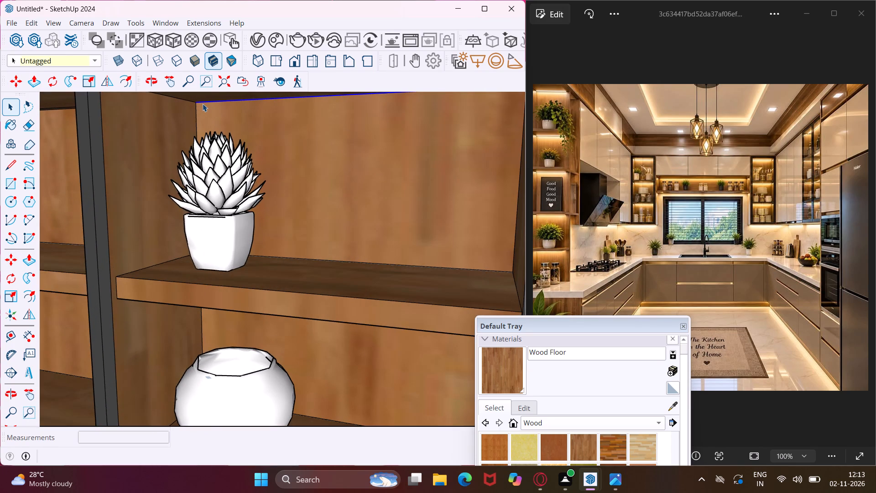
{"action": "key", "text": "m"}
{"action": "scroll", "coordinate": [198, 105], "scroll_direction": "up", "scroll_amount": 3}
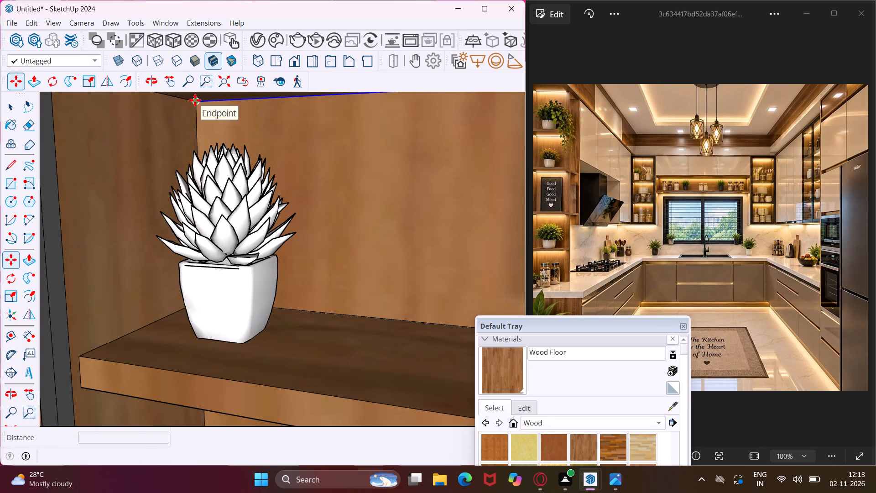
{"action": "left_click", "coordinate": [196, 100]}
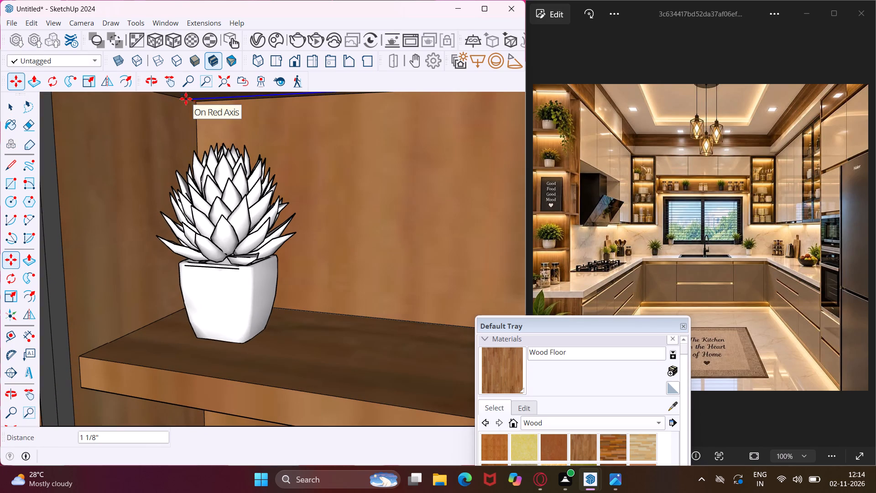
{"action": "left_click", "coordinate": [186, 99]}
{"action": "scroll", "coordinate": [166, 109], "scroll_direction": "down", "scroll_amount": 15}
{"action": "middle_click_drag", "start_coordinate": [186, 175], "coordinate": [168, 136]}
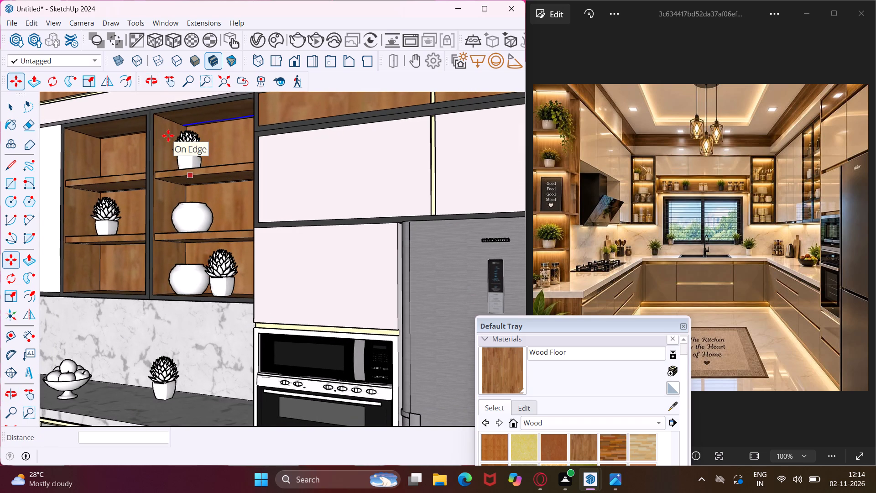
{"action": "scroll", "coordinate": [168, 136], "scroll_direction": "down", "scroll_amount": 10}
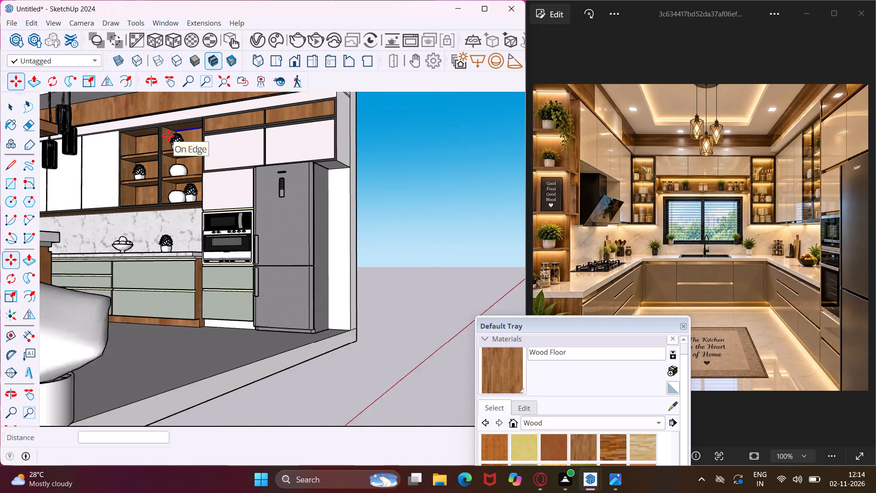
Copy the rear underside edge of the wall cabinets and open unit beside the ovens about 2 1/4" forward to outline a strip.
{"action": "key", "text": "Escape"}
{"action": "key", "text": "space"}
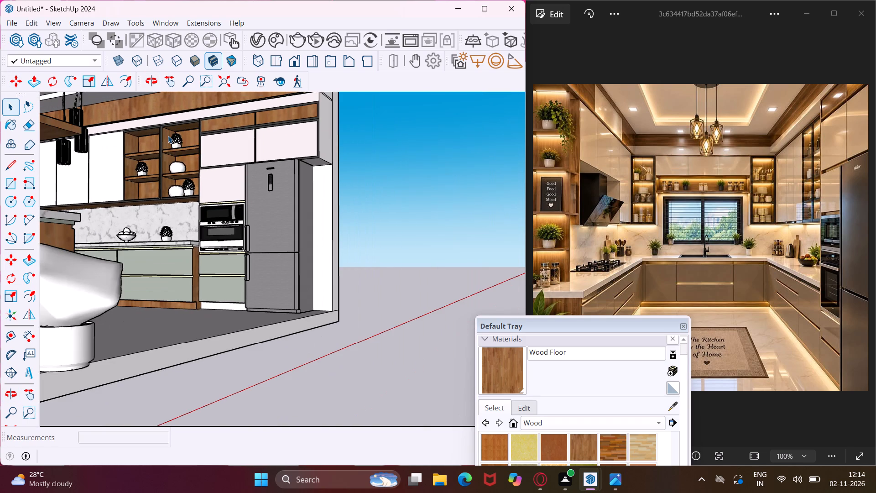
{"action": "scroll", "coordinate": [136, 172], "scroll_direction": "up", "scroll_amount": 4}
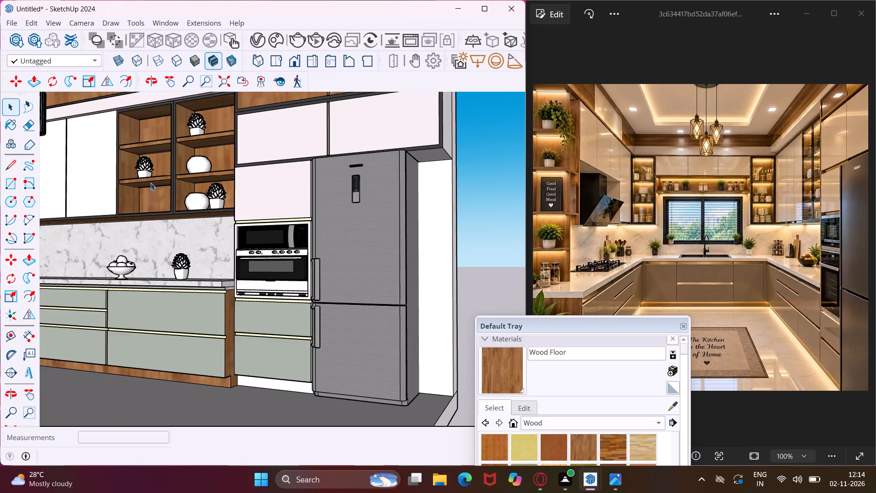
{"action": "scroll", "coordinate": [151, 183], "scroll_direction": "up", "scroll_amount": 8}
{"action": "middle_click_drag", "start_coordinate": [197, 243], "coordinate": [191, 177]}
{"action": "scroll", "coordinate": [261, 270], "scroll_direction": "up", "scroll_amount": 2}
{"action": "left_click", "coordinate": [270, 273]}
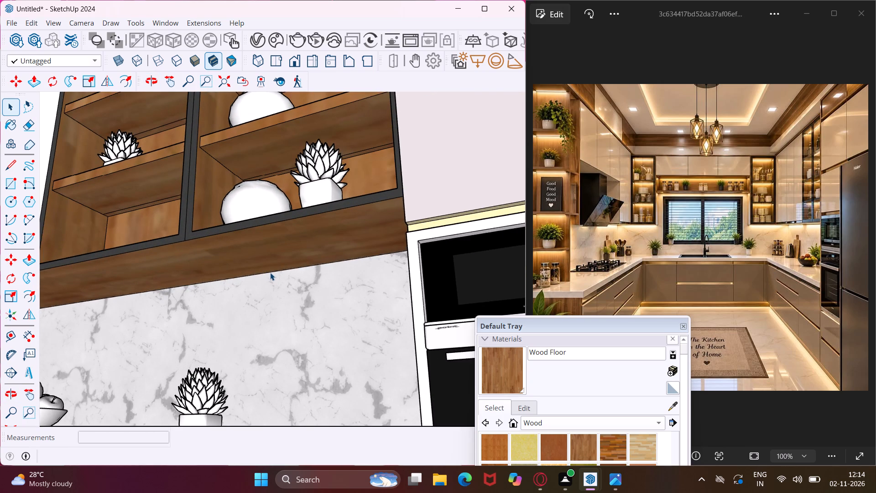
{"action": "key", "text": "m"}
{"action": "middle_click_drag", "start_coordinate": [270, 273], "coordinate": [327, 293]}
{"action": "scroll", "coordinate": [400, 266], "scroll_direction": "up", "scroll_amount": 4}
{"action": "scroll", "coordinate": [458, 266], "scroll_direction": "up", "scroll_amount": 3}
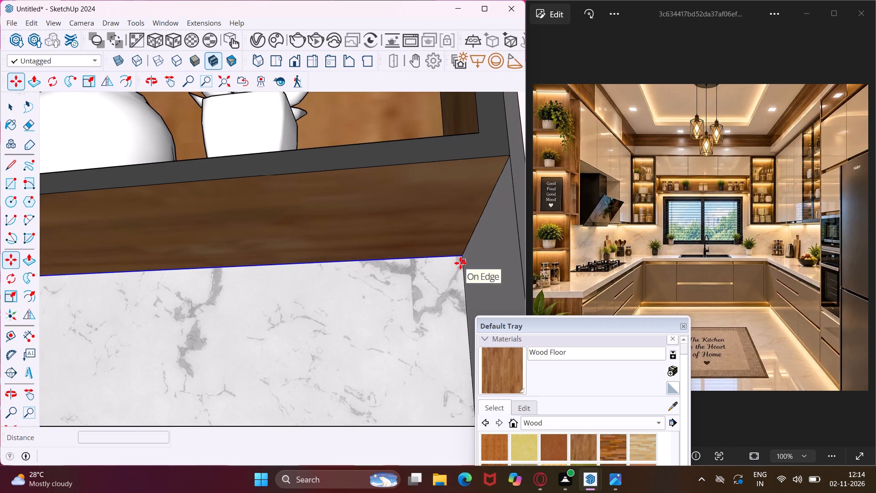
{"action": "left_click", "coordinate": [462, 256]}
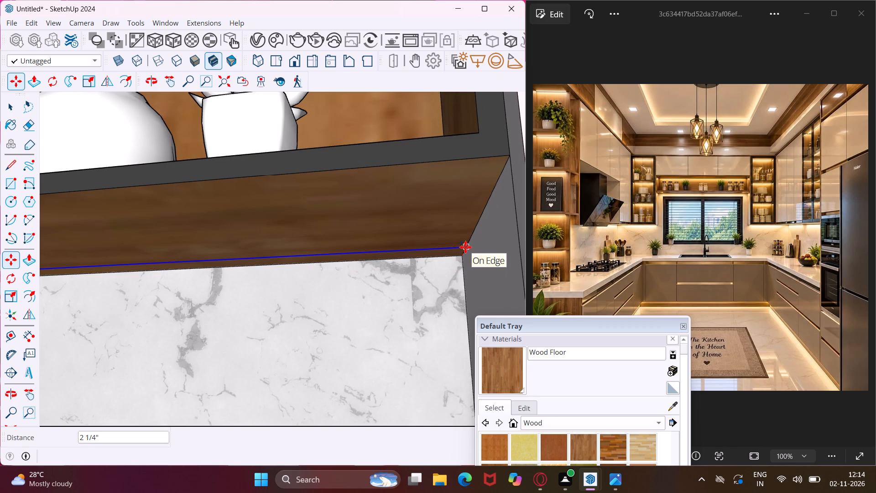
{"action": "left_click", "coordinate": [465, 247]}
Copy the rear underside edge of the corner open unit holding the striped pots about 2" forward to outline a strip.
{"action": "scroll", "coordinate": [389, 265], "scroll_direction": "down", "scroll_amount": 12}
{"action": "middle_click_drag", "start_coordinate": [384, 269], "coordinate": [308, 288]}
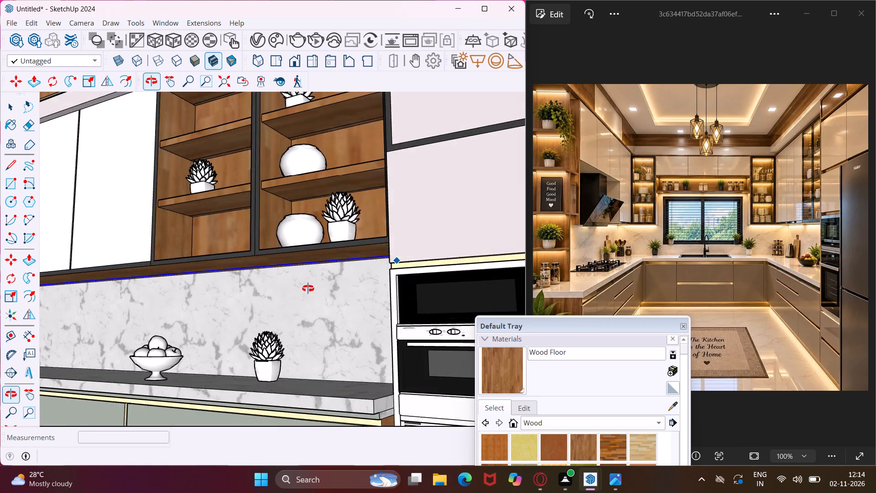
{"action": "middle_click_drag", "start_coordinate": [308, 288], "coordinate": [287, 299]}
{"action": "scroll", "coordinate": [275, 286], "scroll_direction": "down", "scroll_amount": 9}
{"action": "middle_click_drag", "start_coordinate": [273, 288], "coordinate": [177, 309]}
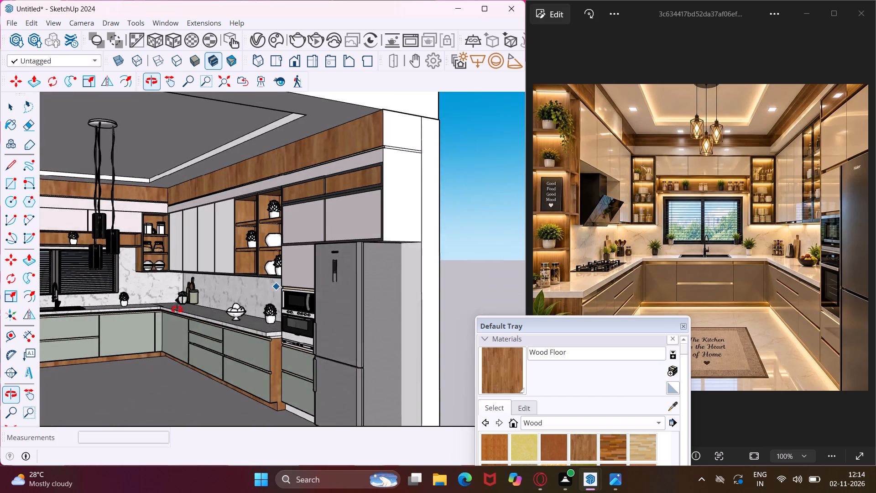
{"action": "middle_click_drag", "start_coordinate": [177, 309], "coordinate": [176, 309]}
{"action": "scroll", "coordinate": [167, 262], "scroll_direction": "up", "scroll_amount": 11}
{"action": "middle_click_drag", "start_coordinate": [142, 288], "coordinate": [172, 221]}
{"action": "key", "text": "Escape"}
{"action": "key", "text": "space"}
{"action": "scroll", "coordinate": [135, 294], "scroll_direction": "up", "scroll_amount": 4}
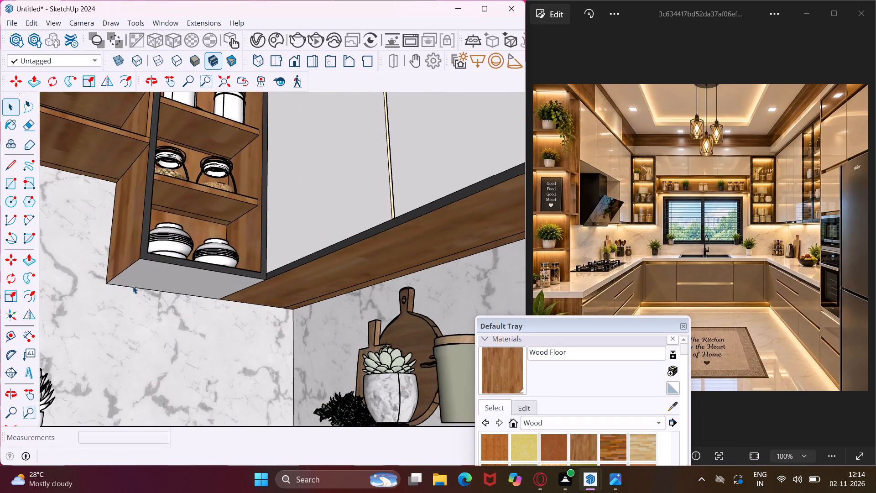
{"action": "scroll", "coordinate": [131, 285], "scroll_direction": "up", "scroll_amount": 7}
{"action": "middle_click_drag", "start_coordinate": [128, 283], "coordinate": [115, 271]}
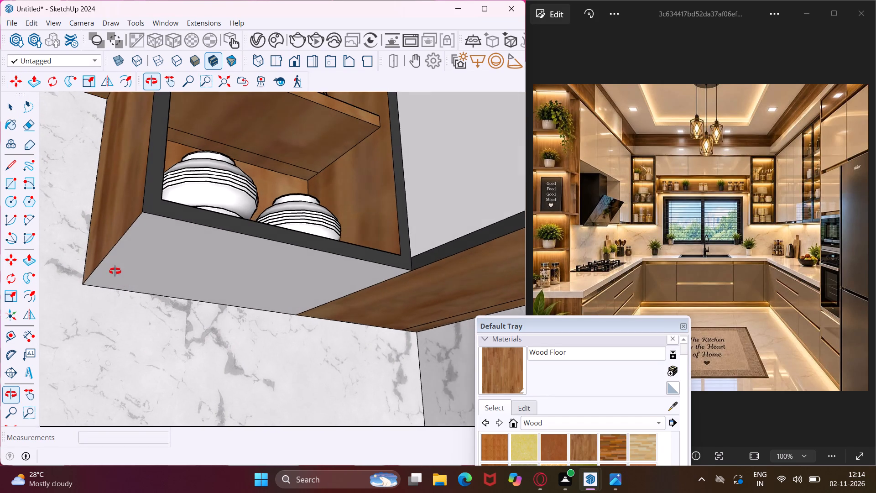
{"action": "middle_click_drag", "start_coordinate": [115, 271], "coordinate": [110, 267]}
{"action": "scroll", "coordinate": [294, 323], "scroll_direction": "up", "scroll_amount": 2}
{"action": "scroll", "coordinate": [278, 312], "scroll_direction": "down", "scroll_amount": 4}
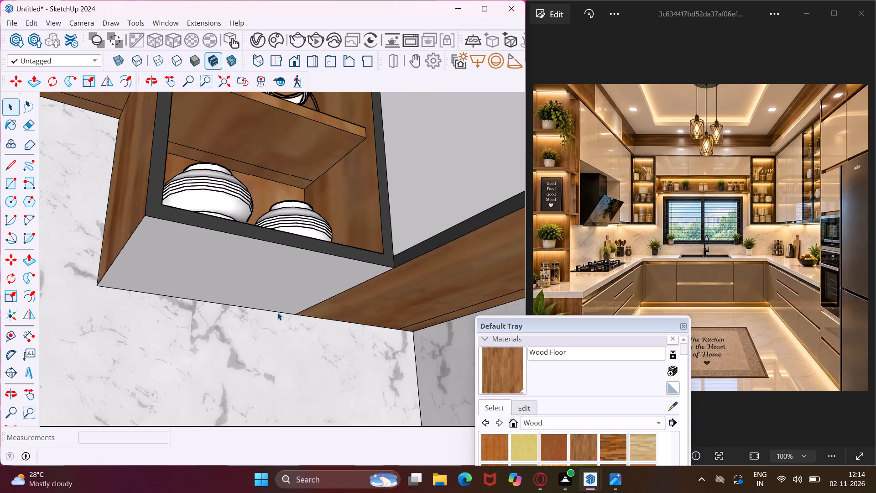
{"action": "scroll", "coordinate": [108, 298], "scroll_direction": "up", "scroll_amount": 3}
{"action": "left_click", "coordinate": [125, 288]}
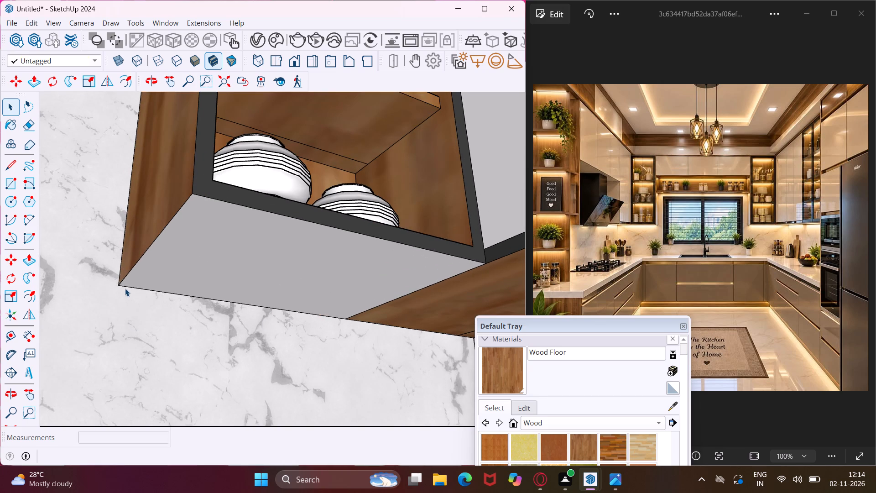
{"action": "key", "text": "m"}
{"action": "scroll", "coordinate": [113, 286], "scroll_direction": "up", "scroll_amount": 4}
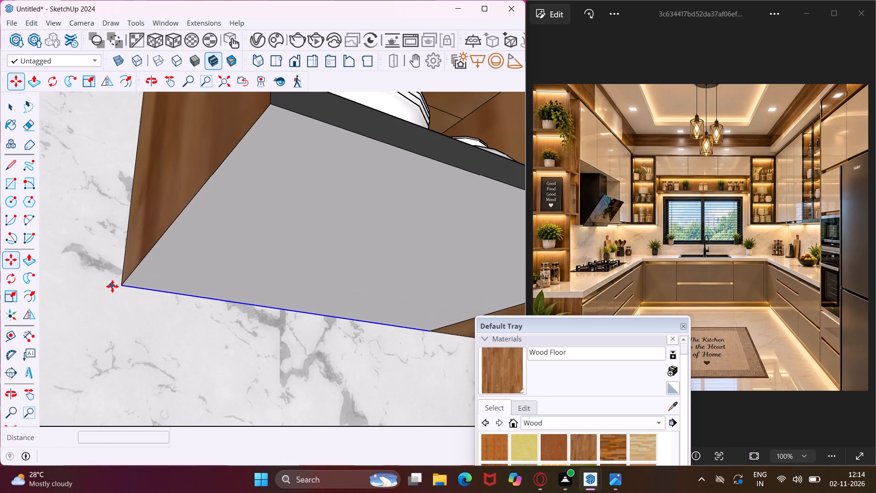
{"action": "left_click", "coordinate": [120, 286]}
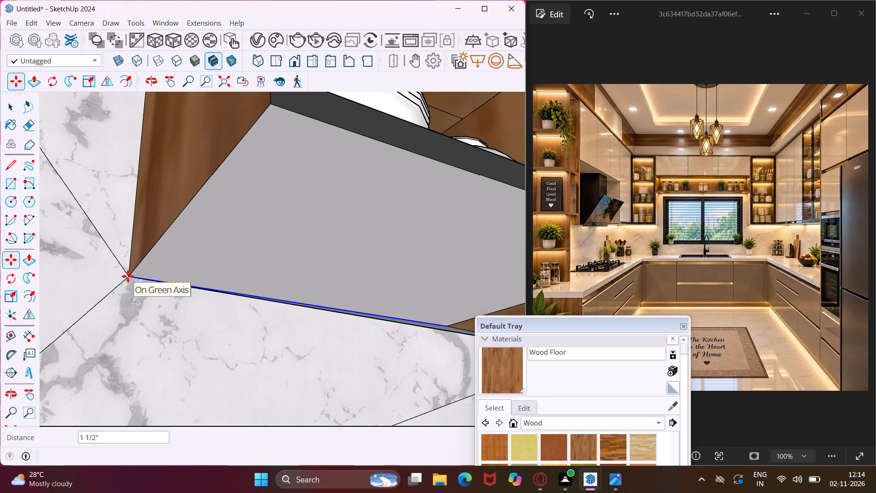
{"action": "left_click", "coordinate": [130, 273]}
{"action": "scroll", "coordinate": [95, 287], "scroll_direction": "down", "scroll_amount": 5}
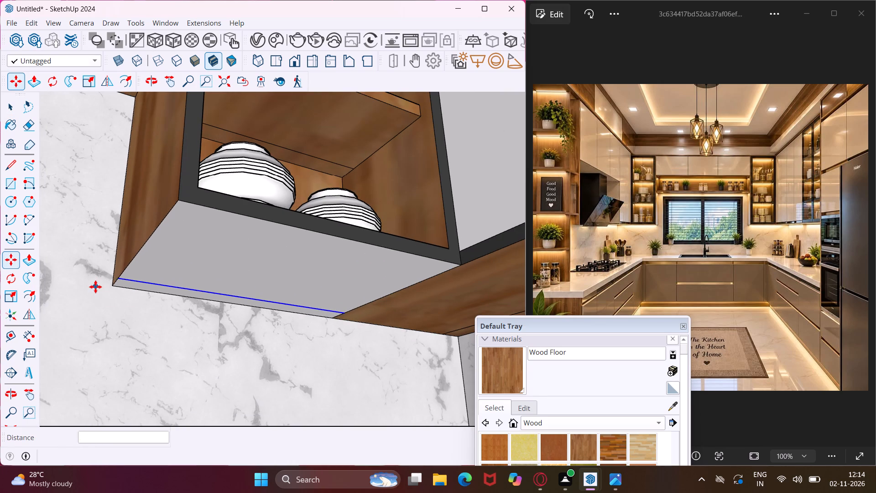
{"action": "key", "text": "Escape"}
{"action": "key", "text": "space"}
Copy the adjoining wood panel's rear underside edge 2" forward, aligning it with the end of the corner unit's strip line.
{"action": "scroll", "coordinate": [355, 321], "scroll_direction": "up", "scroll_amount": 3}
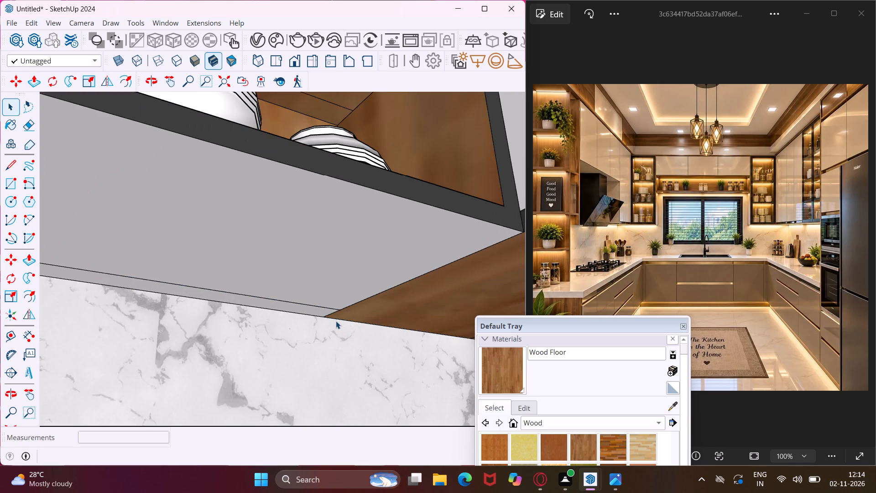
{"action": "left_click", "coordinate": [328, 318]}
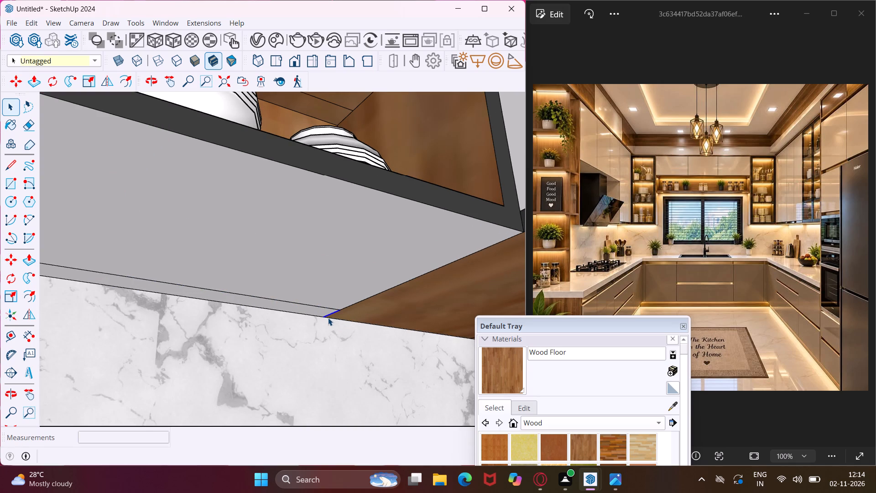
{"action": "left_click", "coordinate": [330, 318]}
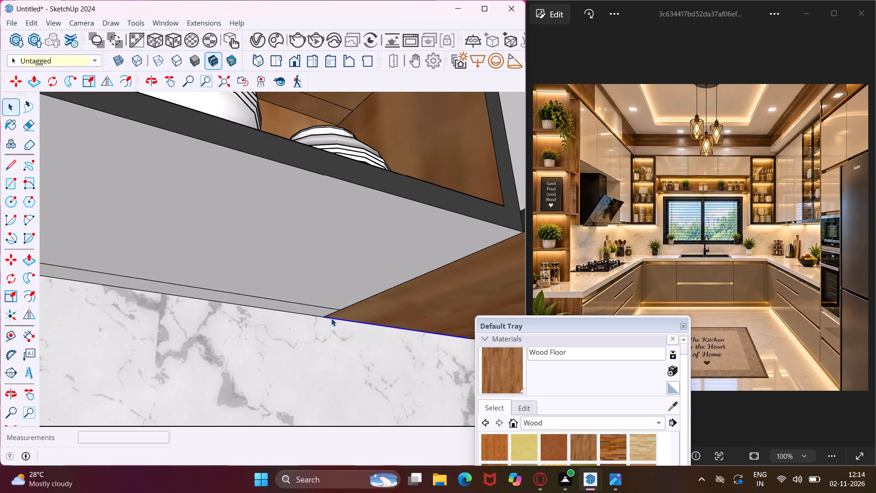
{"action": "key", "text": "m"}
{"action": "scroll", "coordinate": [322, 319], "scroll_direction": "up", "scroll_amount": 3}
{"action": "left_click", "coordinate": [324, 319]}
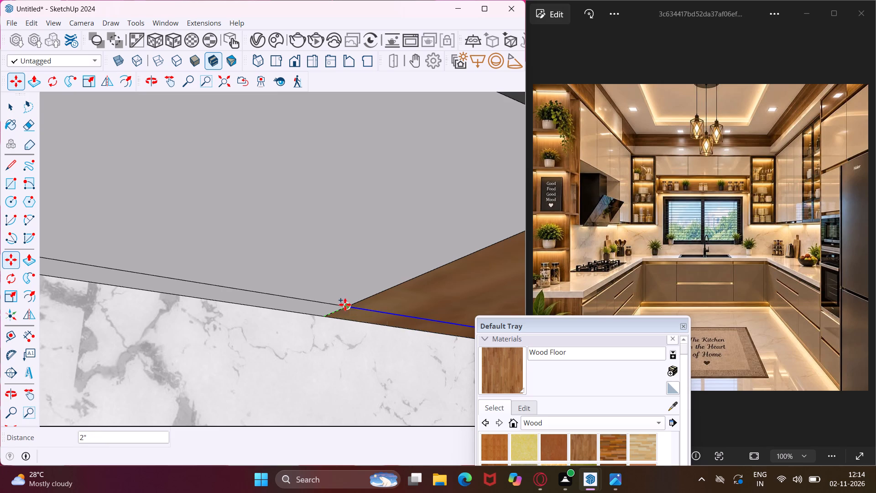
{"action": "left_click", "coordinate": [345, 304]}
On the hood wall, copy the rear underside edge of the raised upper cabinet slightly forward to outline a narrow strip.
{"action": "scroll", "coordinate": [284, 330], "scroll_direction": "down", "scroll_amount": 14}
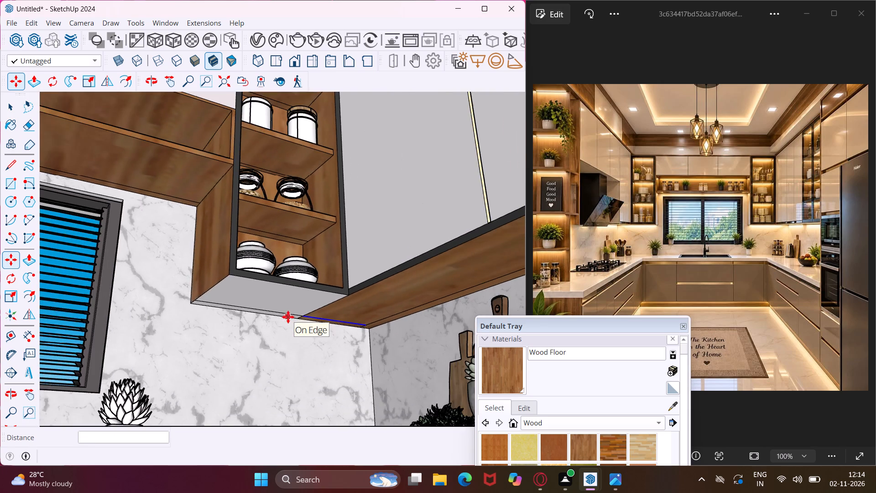
{"action": "scroll", "coordinate": [287, 316], "scroll_direction": "down", "scroll_amount": 3}
{"action": "middle_click_drag", "start_coordinate": [253, 312], "coordinate": [234, 396]}
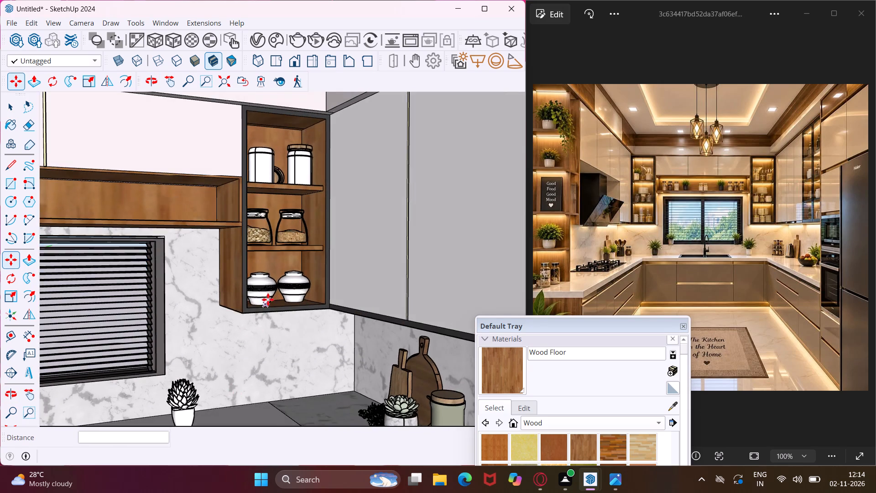
{"action": "scroll", "coordinate": [268, 299], "scroll_direction": "down", "scroll_amount": 8}
{"action": "middle_click_drag", "start_coordinate": [271, 284], "coordinate": [188, 301]}
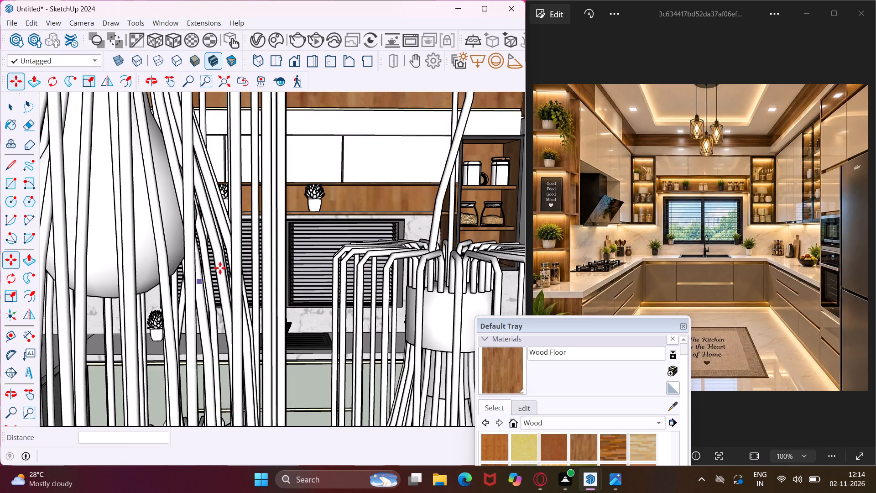
{"action": "scroll", "coordinate": [245, 248], "scroll_direction": "down", "scroll_amount": 17}
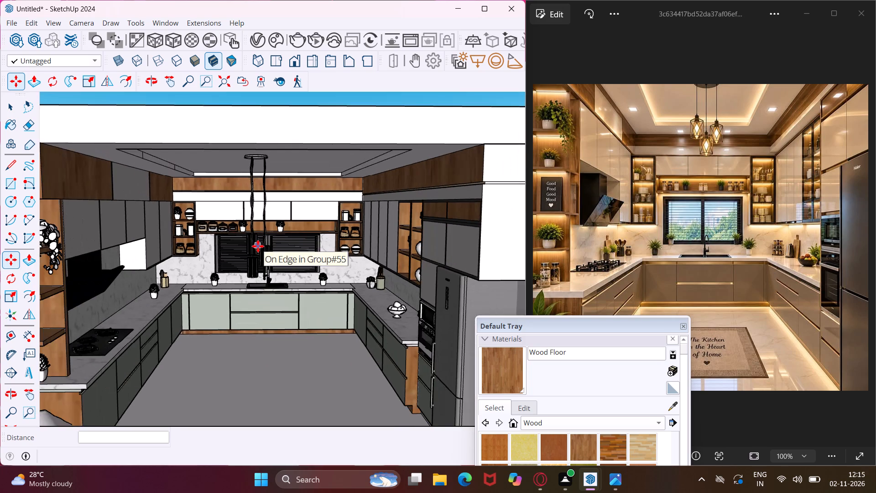
{"action": "middle_click_drag", "start_coordinate": [258, 246], "coordinate": [254, 225]}
{"action": "scroll", "coordinate": [128, 244], "scroll_direction": "up", "scroll_amount": 4}
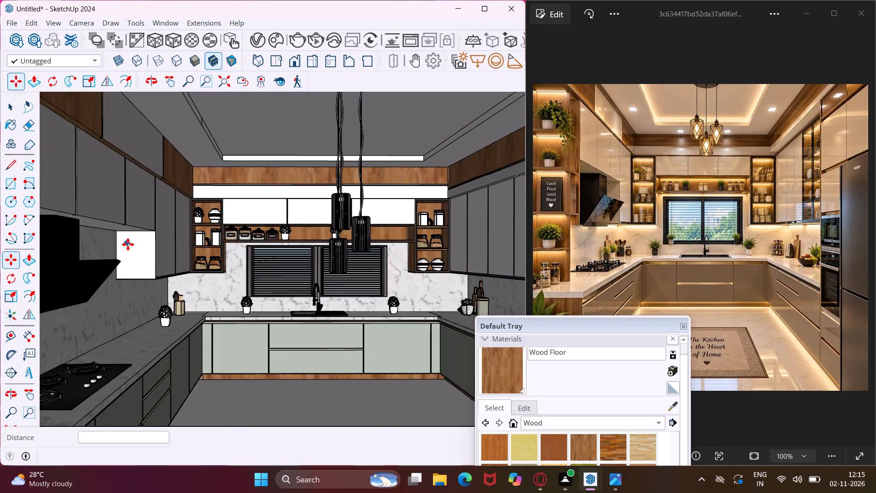
{"action": "scroll", "coordinate": [128, 244], "scroll_direction": "up", "scroll_amount": 13}
{"action": "key", "text": "Escape"}
{"action": "key", "text": "space"}
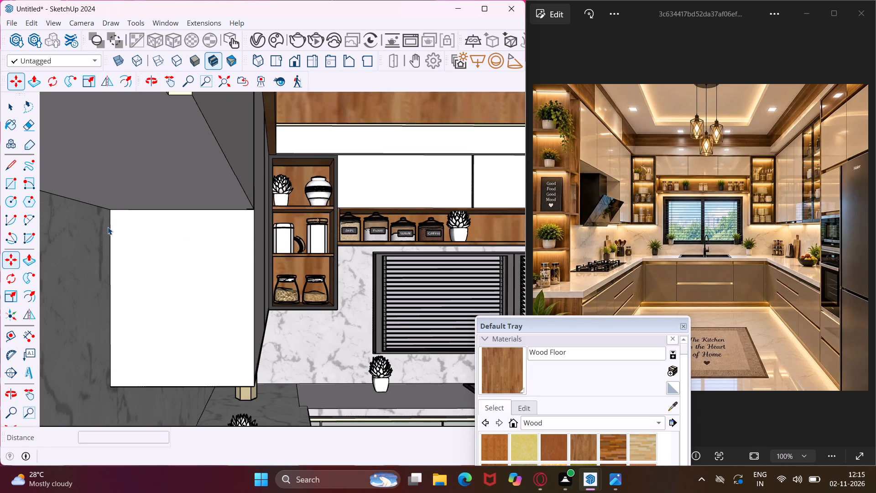
{"action": "scroll", "coordinate": [104, 224], "scroll_direction": "up", "scroll_amount": 4}
{"action": "left_click", "coordinate": [106, 201]}
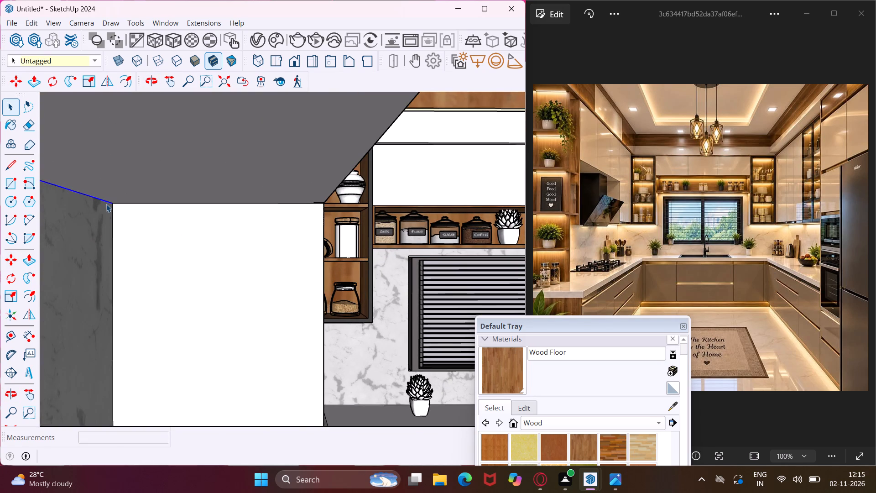
{"action": "key", "text": "m"}
{"action": "scroll", "coordinate": [113, 206], "scroll_direction": "up", "scroll_amount": 3}
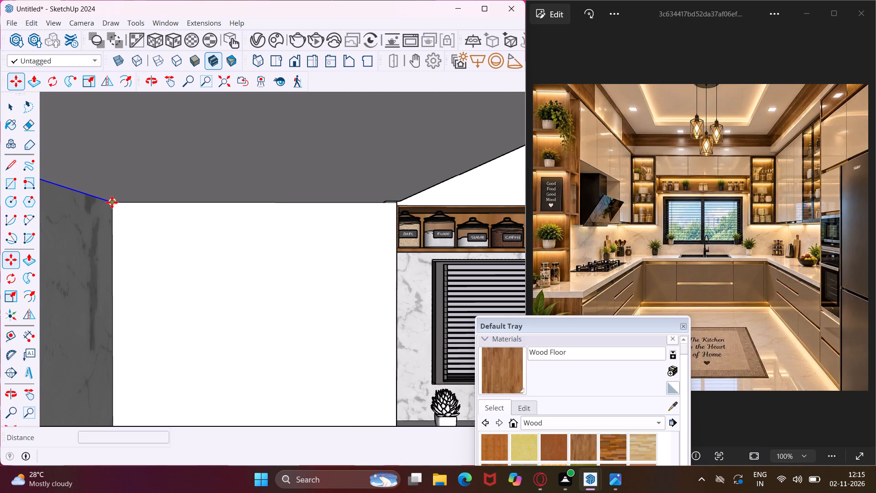
{"action": "left_click", "coordinate": [112, 202]}
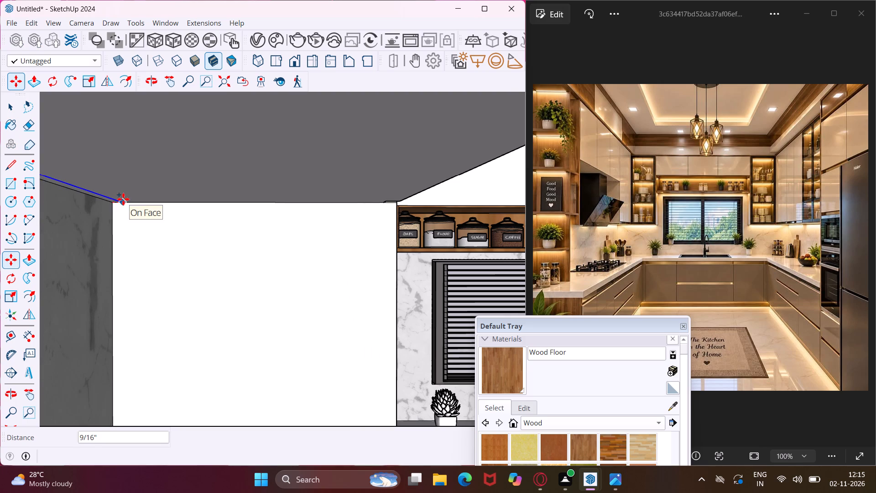
{"action": "left_click", "coordinate": [130, 200]}
{"action": "middle_click_drag", "start_coordinate": [171, 227], "coordinate": [163, 220]}
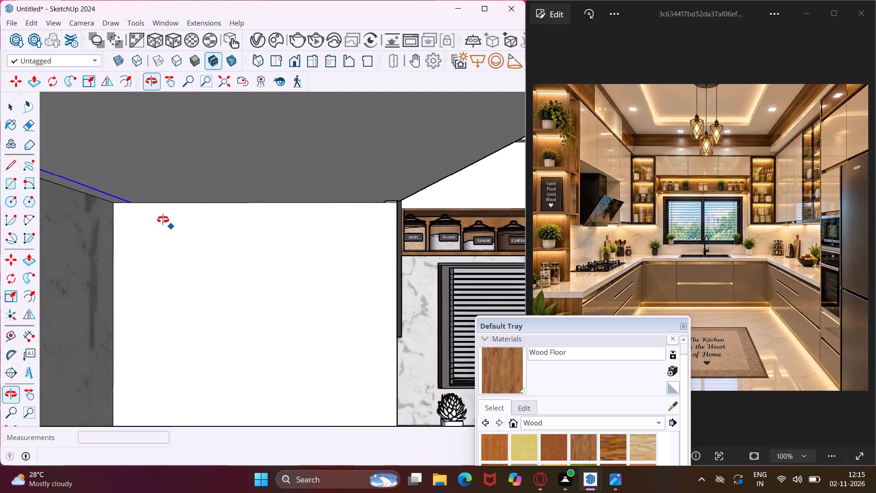
{"action": "middle_click_drag", "start_coordinate": [163, 220], "coordinate": [143, 152]}
{"action": "scroll", "coordinate": [133, 162], "scroll_direction": "down", "scroll_amount": 9}
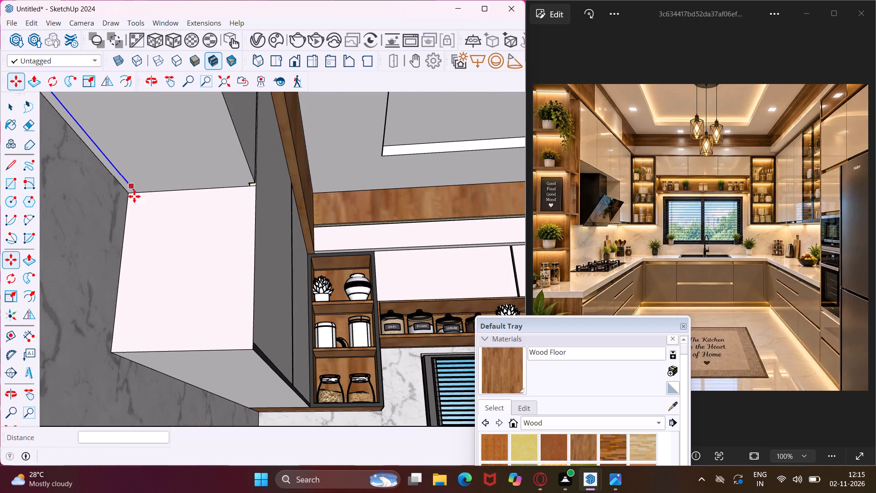
{"action": "key", "text": "Escape"}
{"action": "key", "text": "space"}
Copy the rear underside edge of the lower-hanging wall cabinet between the hood and corner open unit slightly forward to outline a strip.
{"action": "scroll", "coordinate": [141, 365], "scroll_direction": "up", "scroll_amount": 9}
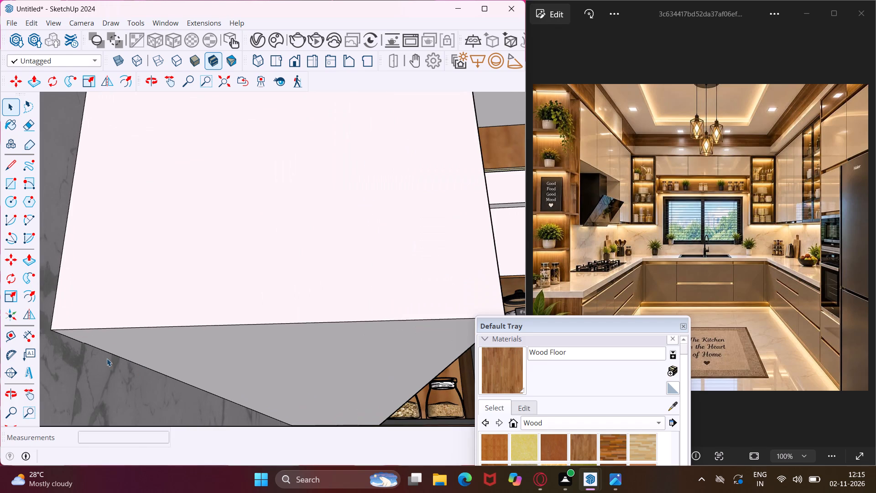
{"action": "left_click", "coordinate": [100, 351]}
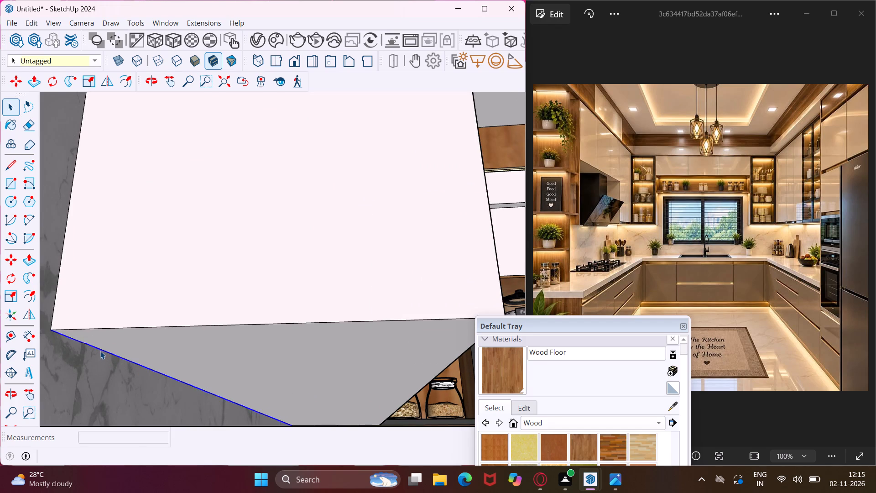
{"action": "key", "text": "m"}
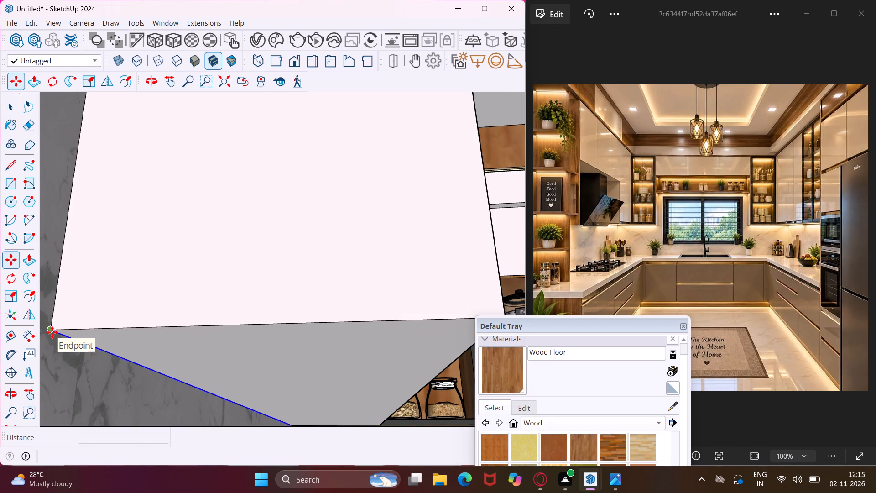
{"action": "left_click", "coordinate": [52, 332]}
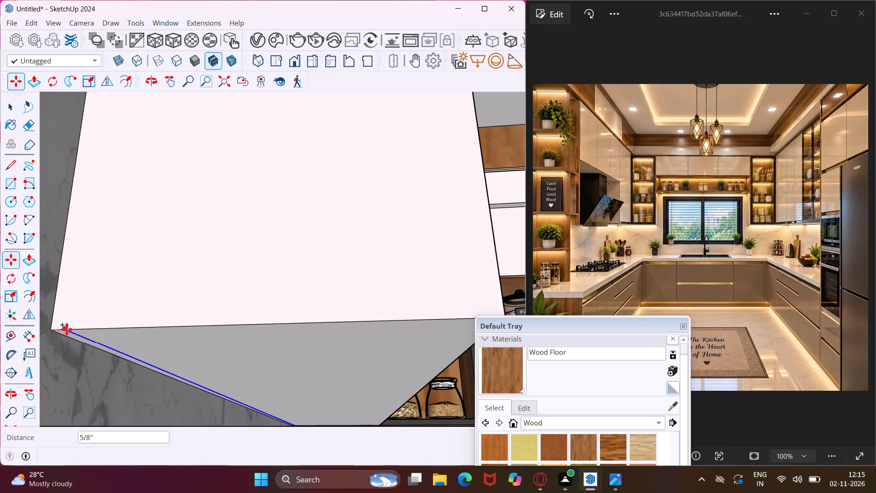
{"action": "left_click", "coordinate": [77, 326]}
{"action": "scroll", "coordinate": [64, 317], "scroll_direction": "down", "scroll_amount": 9}
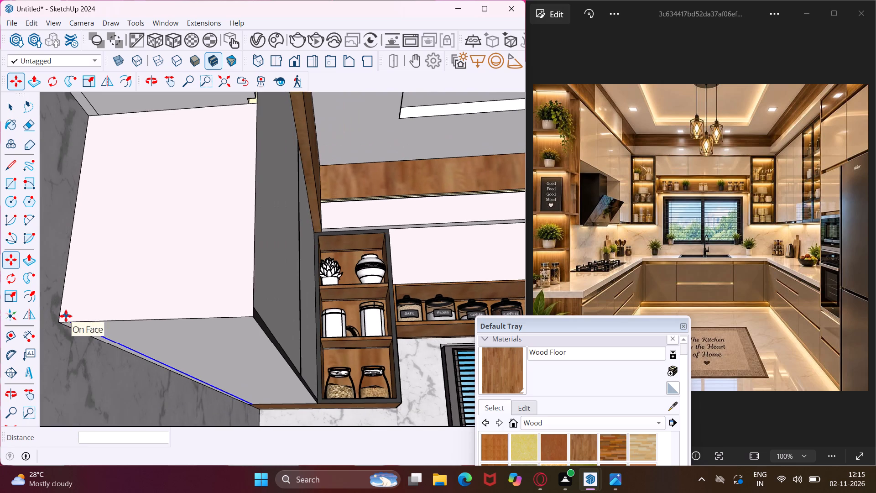
{"action": "middle_click_drag", "start_coordinate": [302, 384], "coordinate": [214, 348]}
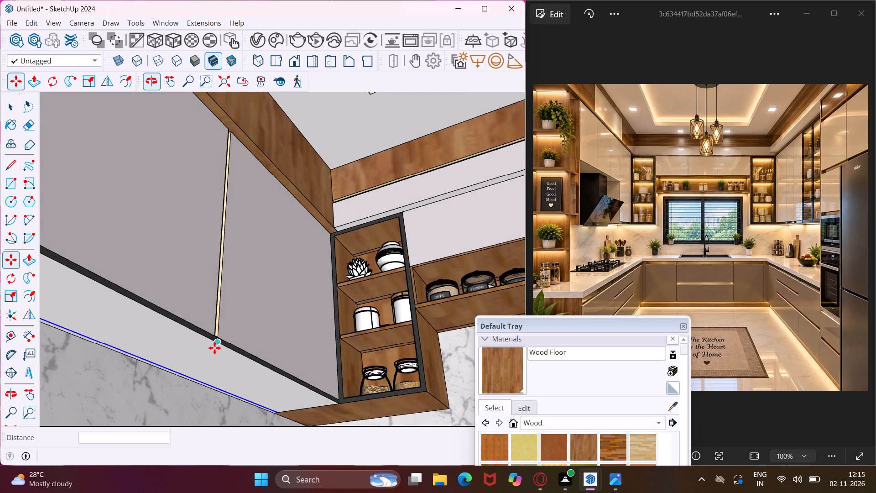
Copy the corner open unit's underside edge along the hood wall slightly forward, in line with the adjoining wall cabinet's strip line.
{"action": "scroll", "coordinate": [214, 348], "scroll_direction": "down", "scroll_amount": 3}
{"action": "key", "text": "Escape"}
{"action": "key", "text": "space"}
{"action": "scroll", "coordinate": [288, 409], "scroll_direction": "up", "scroll_amount": 4}
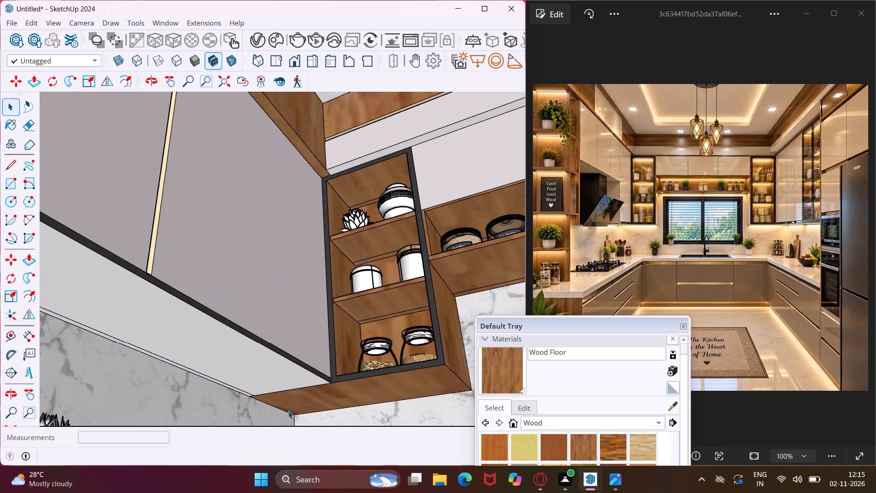
{"action": "scroll", "coordinate": [281, 412], "scroll_direction": "up", "scroll_amount": 8}
{"action": "left_click", "coordinate": [230, 391]}
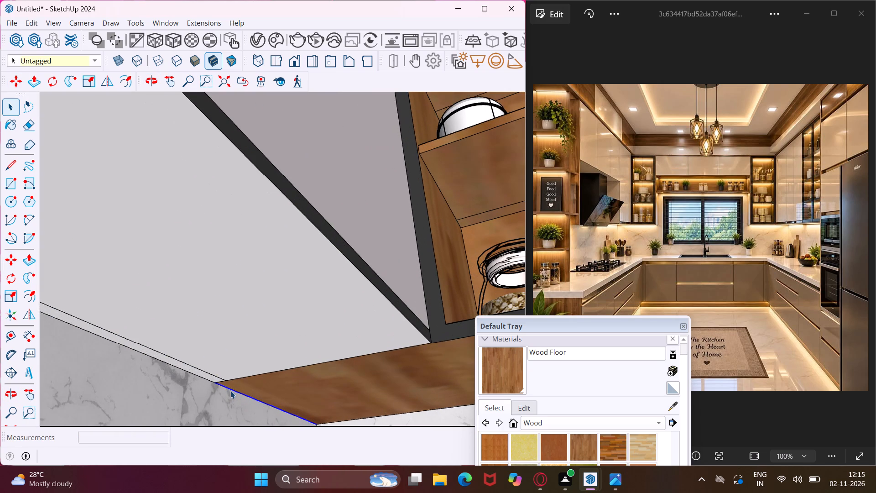
{"action": "key", "text": "m"}
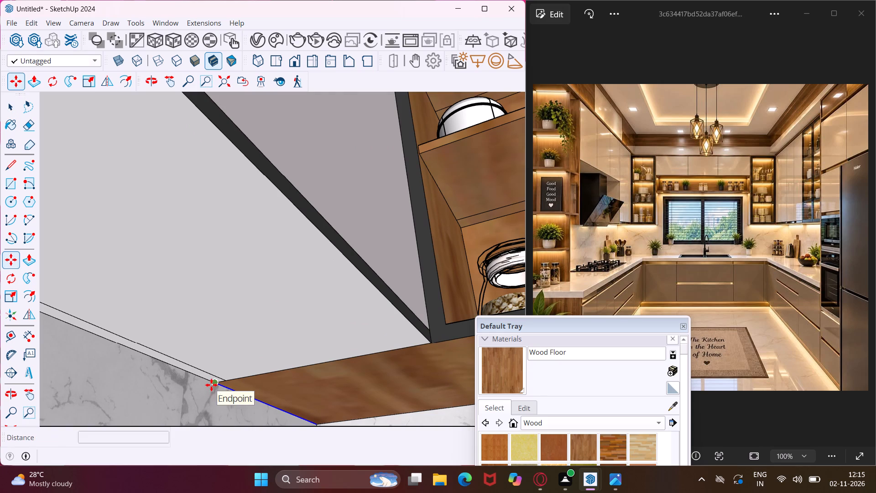
{"action": "left_click", "coordinate": [213, 384]}
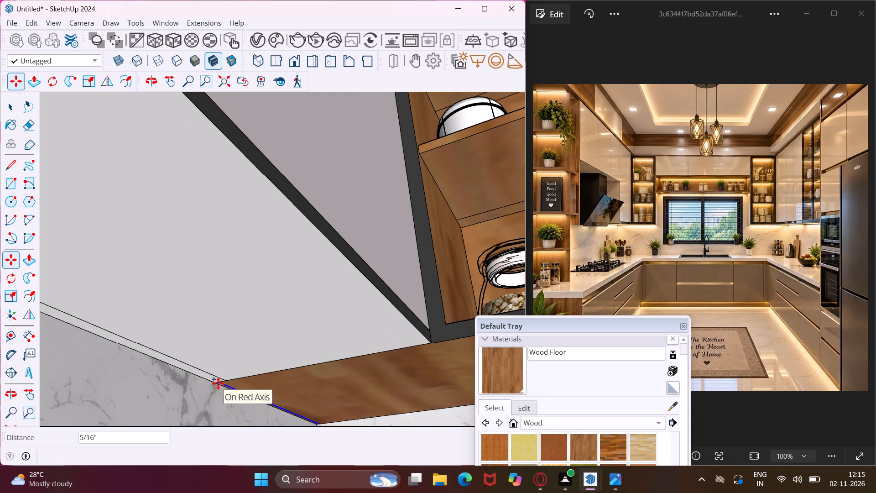
{"action": "left_click", "coordinate": [226, 382]}
{"action": "scroll", "coordinate": [183, 374], "scroll_direction": "down", "scroll_amount": 9}
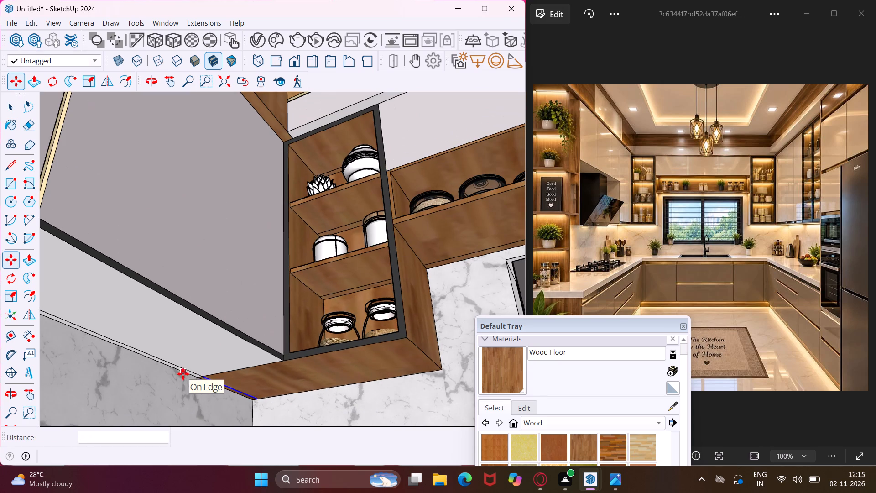
{"action": "key", "text": "Escape"}
{"action": "key", "text": "space"}
Copy the same corner unit's rear underside edge on the window wall about 1 11/16" forward to outline a narrow strip.
{"action": "scroll", "coordinate": [418, 388], "scroll_direction": "up", "scroll_amount": 4}
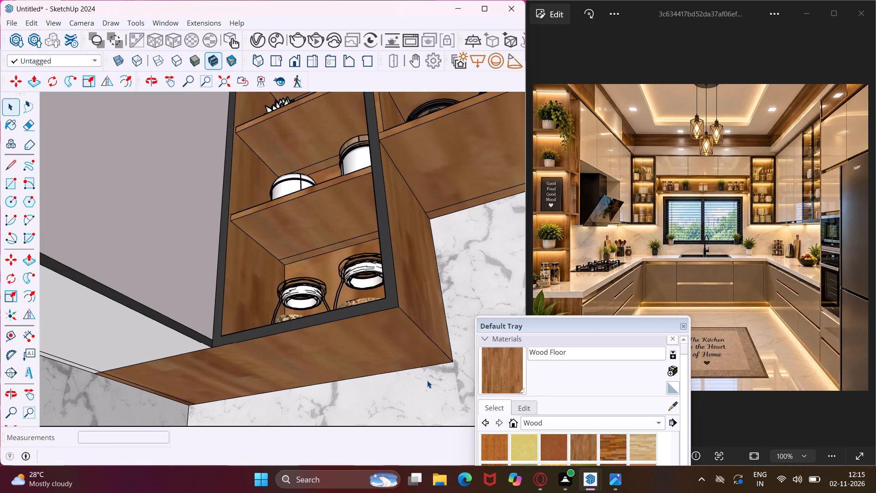
{"action": "scroll", "coordinate": [427, 380], "scroll_direction": "up", "scroll_amount": 3}
{"action": "left_click", "coordinate": [434, 361]}
{"action": "key", "text": "m"}
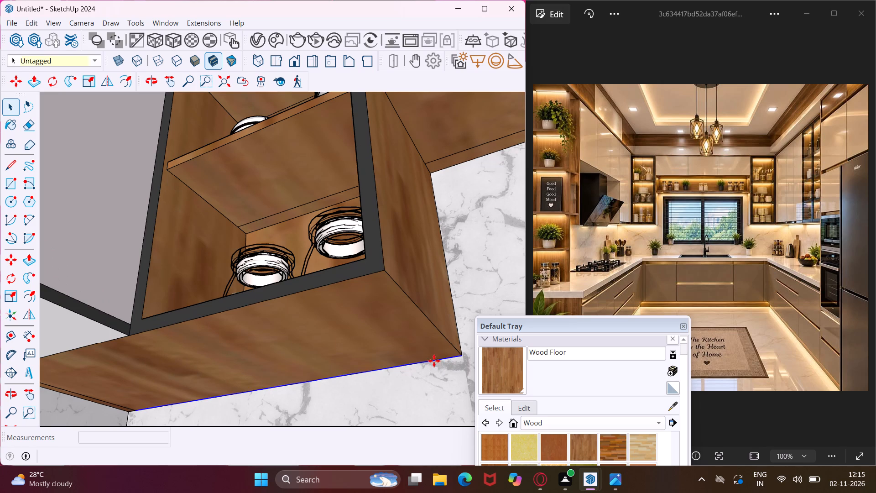
{"action": "scroll", "coordinate": [448, 363], "scroll_direction": "up", "scroll_amount": 3}
{"action": "left_click", "coordinate": [465, 353]}
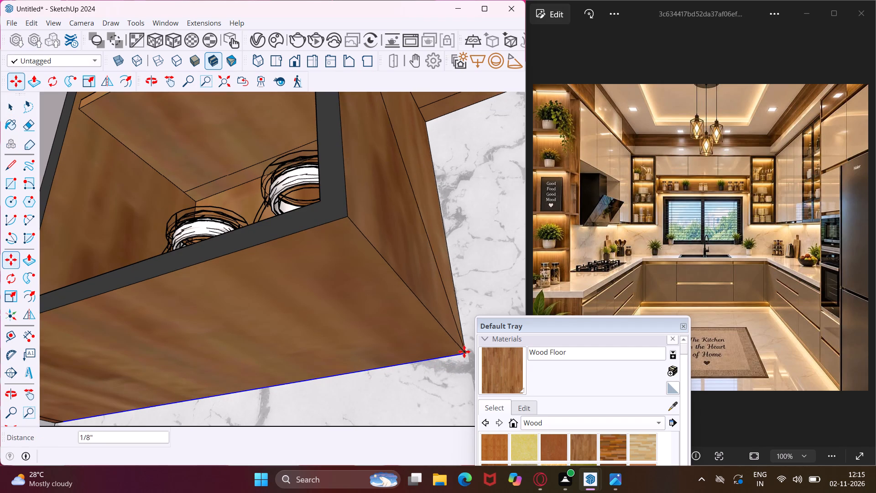
{"action": "left_click", "coordinate": [456, 348]}
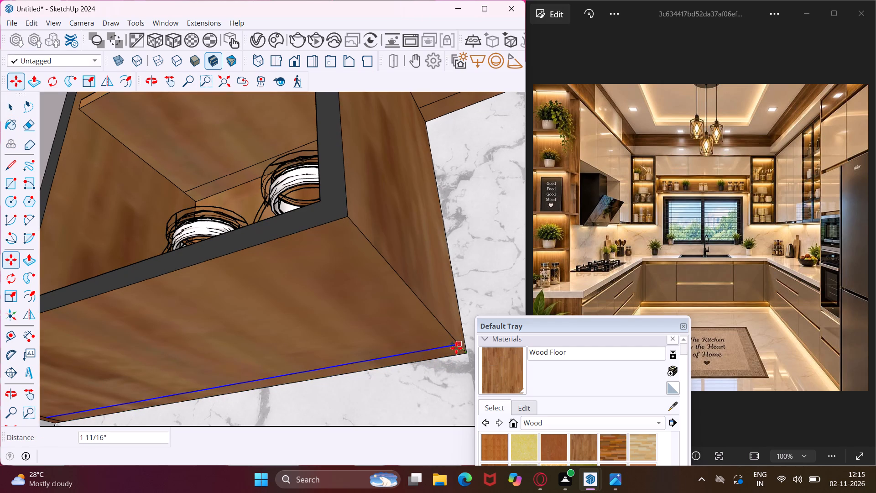
Paint the underside of the wall cabinet beside the corner open unit, including its narrow rear strip, with Wood Floor.
{"action": "scroll", "coordinate": [391, 355], "scroll_direction": "down", "scroll_amount": 5}
{"action": "middle_click_drag", "start_coordinate": [390, 355], "coordinate": [401, 430]}
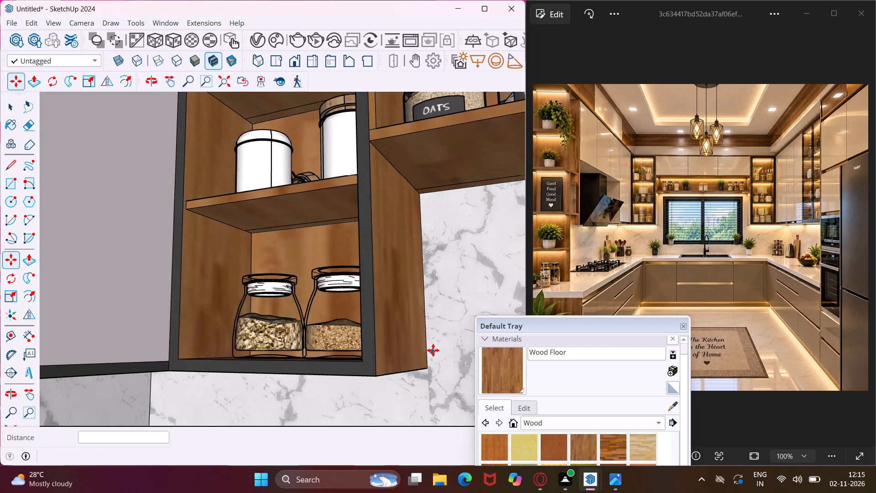
{"action": "scroll", "coordinate": [433, 350], "scroll_direction": "down", "scroll_amount": 8}
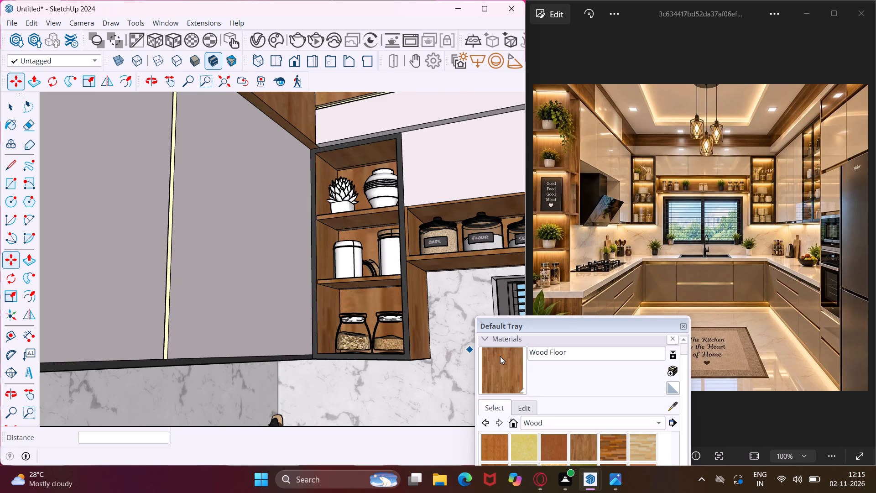
{"action": "left_click", "coordinate": [511, 365]}
{"action": "middle_click_drag", "start_coordinate": [279, 372], "coordinate": [336, 315]}
{"action": "left_click", "coordinate": [281, 343]}
{"action": "scroll", "coordinate": [227, 350], "scroll_direction": "up", "scroll_amount": 3}
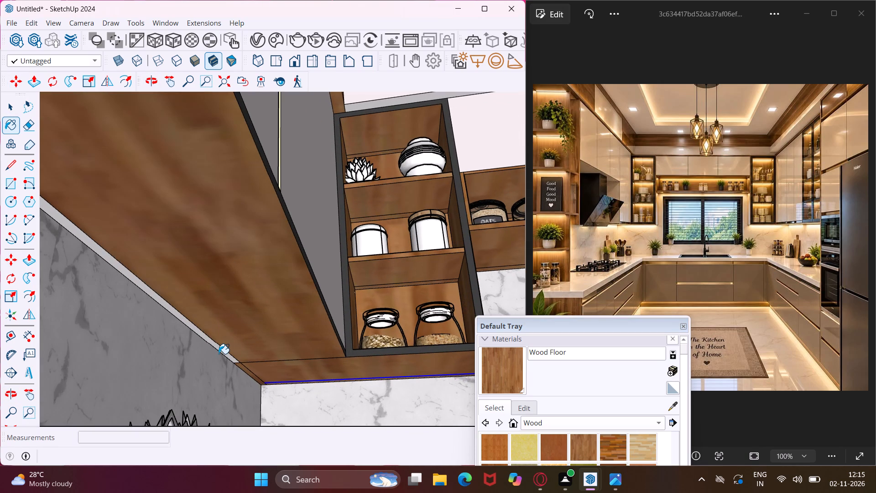
{"action": "left_click", "coordinate": [217, 351]}
{"action": "left_click", "coordinate": [220, 352]}
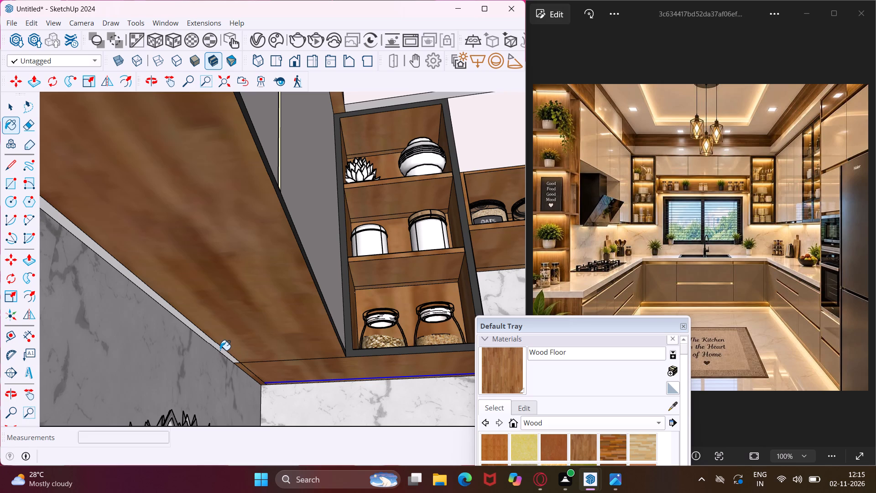
{"action": "left_click", "coordinate": [219, 349]}
Paint the bare toe-kick beneath the oven unit, beside the wood pillar, with Wood Floor.
{"action": "scroll", "coordinate": [207, 357], "scroll_direction": "down", "scroll_amount": 6}
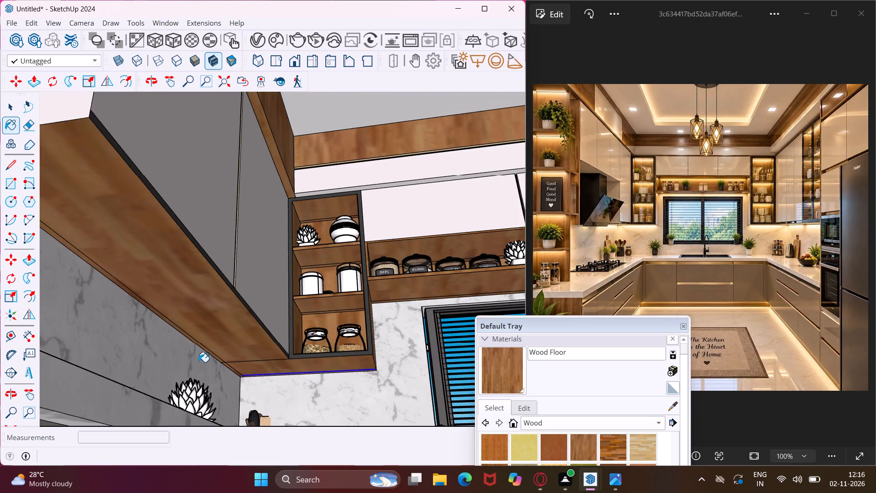
{"action": "scroll", "coordinate": [198, 362], "scroll_direction": "down", "scroll_amount": 11}
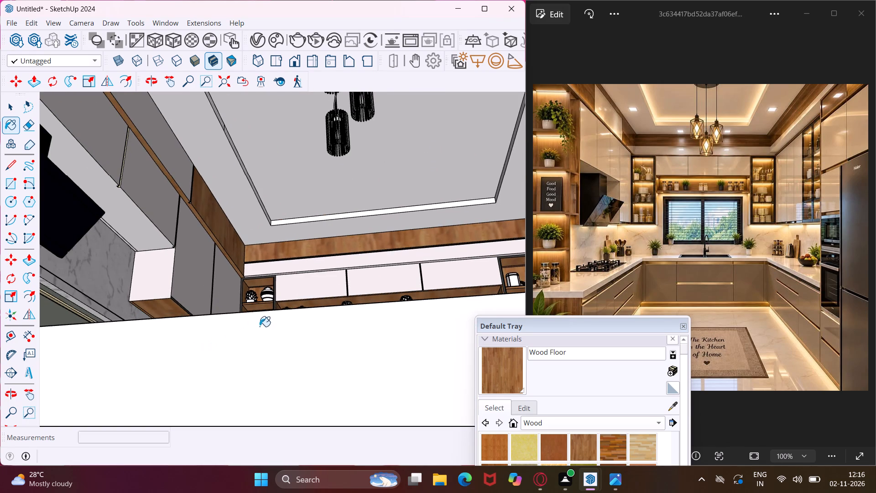
{"action": "middle_click_drag", "start_coordinate": [262, 324], "coordinate": [278, 472]}
{"action": "scroll", "coordinate": [262, 433], "scroll_direction": "down", "scroll_amount": 4}
{"action": "scroll", "coordinate": [271, 309], "scroll_direction": "down", "scroll_amount": 2}
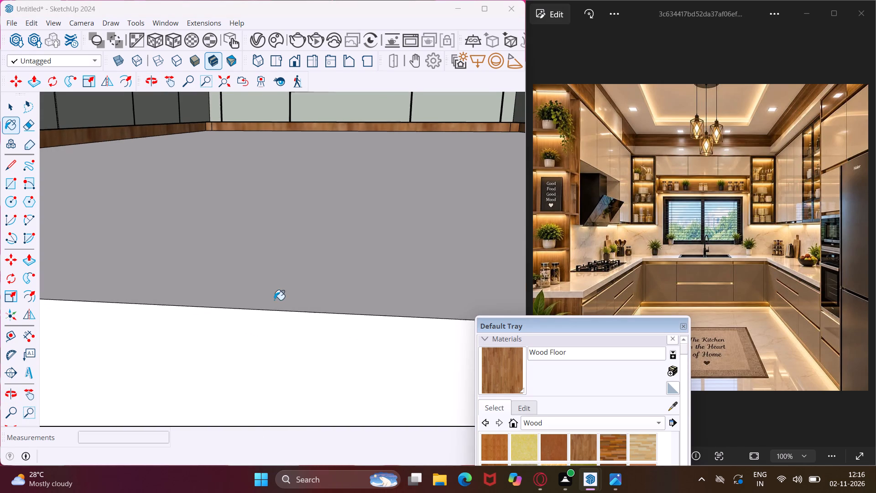
{"action": "scroll", "coordinate": [274, 300], "scroll_direction": "down", "scroll_amount": 3}
{"action": "scroll", "coordinate": [295, 254], "scroll_direction": "down", "scroll_amount": 19}
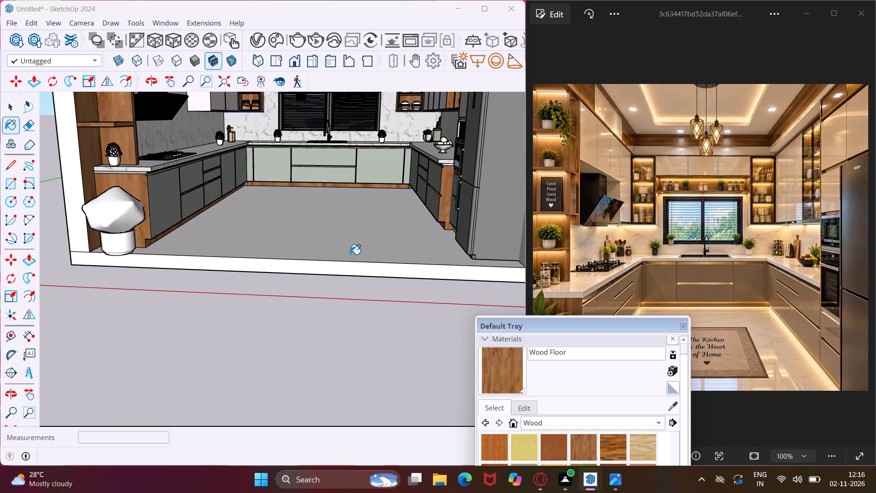
{"action": "scroll", "coordinate": [442, 241], "scroll_direction": "up", "scroll_amount": 11}
{"action": "middle_click_drag", "start_coordinate": [442, 239], "coordinate": [519, 252]}
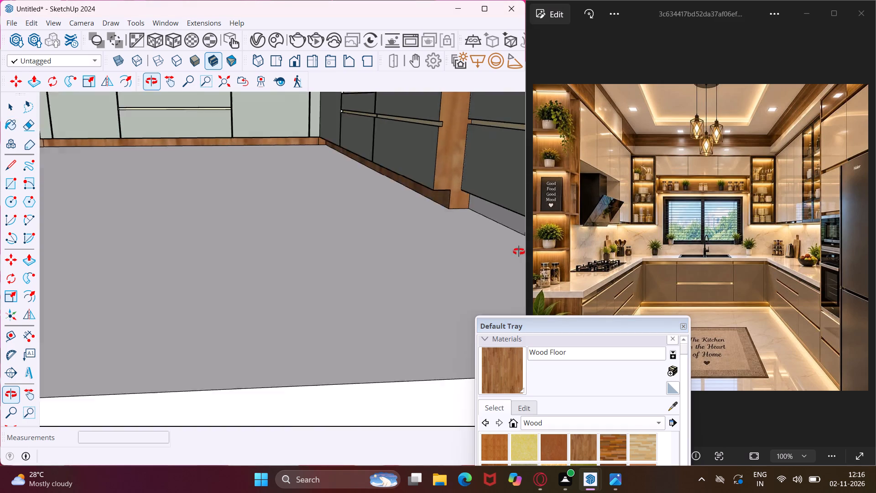
{"action": "middle_click_drag", "start_coordinate": [519, 252], "coordinate": [547, 259]}
{"action": "scroll", "coordinate": [501, 218], "scroll_direction": "up", "scroll_amount": 2}
{"action": "left_click", "coordinate": [493, 200]}
Paint the underside and narrow rear strip of the corner open unit on the opposite side of the window with Wood Floor.
{"action": "scroll", "coordinate": [382, 225], "scroll_direction": "down", "scroll_amount": 3}
{"action": "middle_click_drag", "start_coordinate": [385, 223], "coordinate": [375, 178]}
{"action": "scroll", "coordinate": [398, 163], "scroll_direction": "up", "scroll_amount": 13}
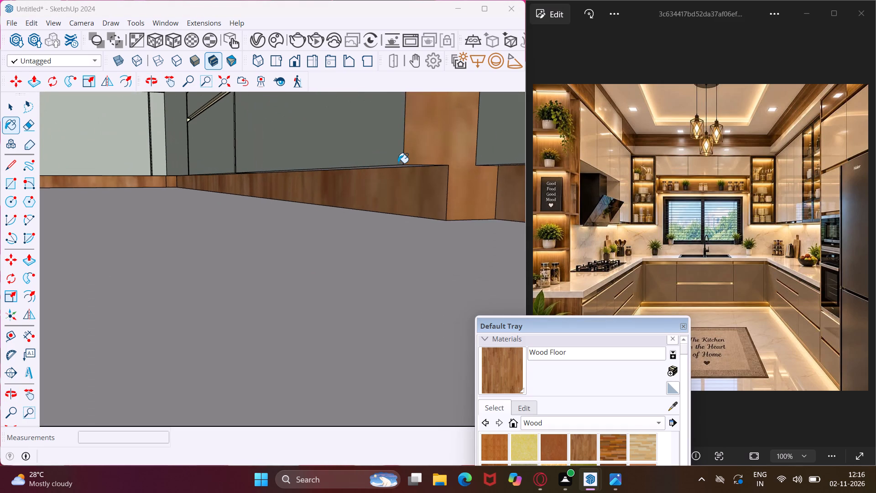
{"action": "middle_click_drag", "start_coordinate": [398, 163], "coordinate": [391, 141]}
{"action": "middle_click_drag", "start_coordinate": [392, 144], "coordinate": [400, 213]}
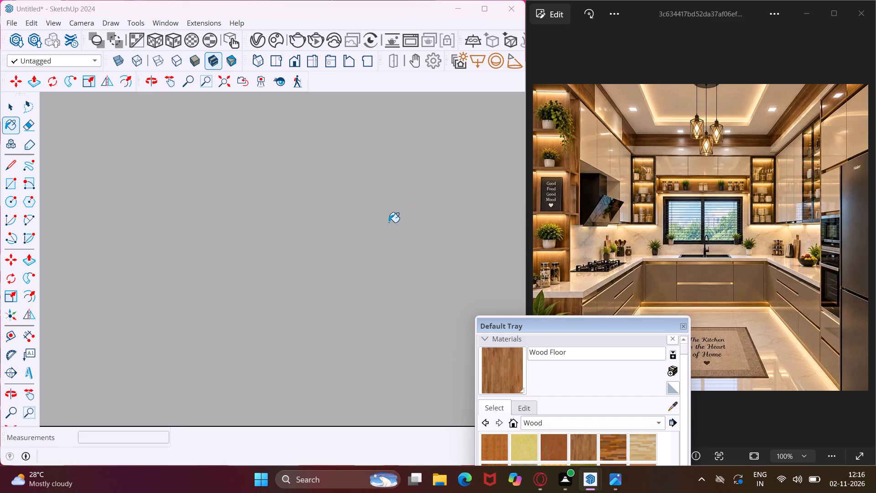
{"action": "scroll", "coordinate": [385, 228], "scroll_direction": "down", "scroll_amount": 9}
{"action": "scroll", "coordinate": [379, 238], "scroll_direction": "down", "scroll_amount": 17}
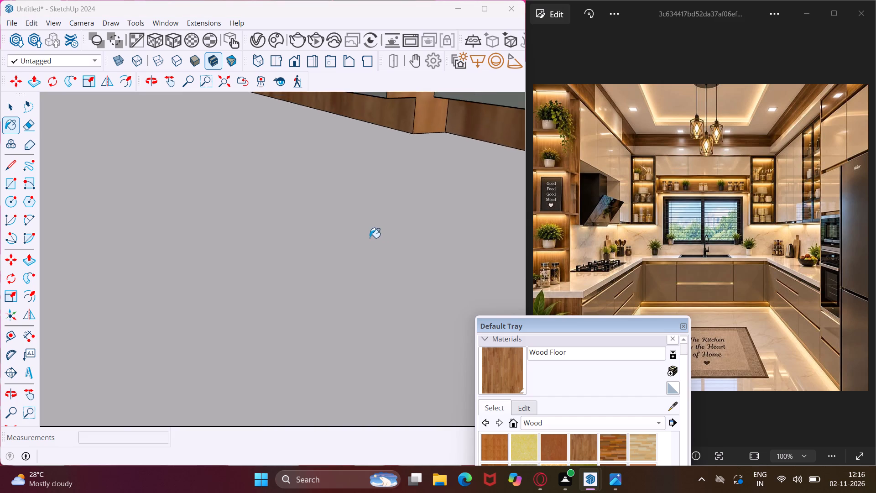
{"action": "scroll", "coordinate": [370, 238], "scroll_direction": "down", "scroll_amount": 11}
{"action": "scroll", "coordinate": [365, 239], "scroll_direction": "down", "scroll_amount": 18}
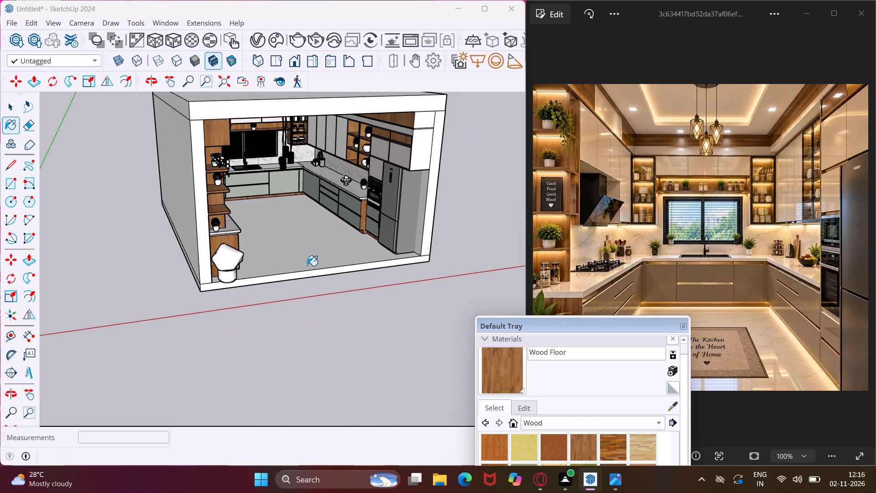
{"action": "scroll", "coordinate": [318, 134], "scroll_direction": "up", "scroll_amount": 11}
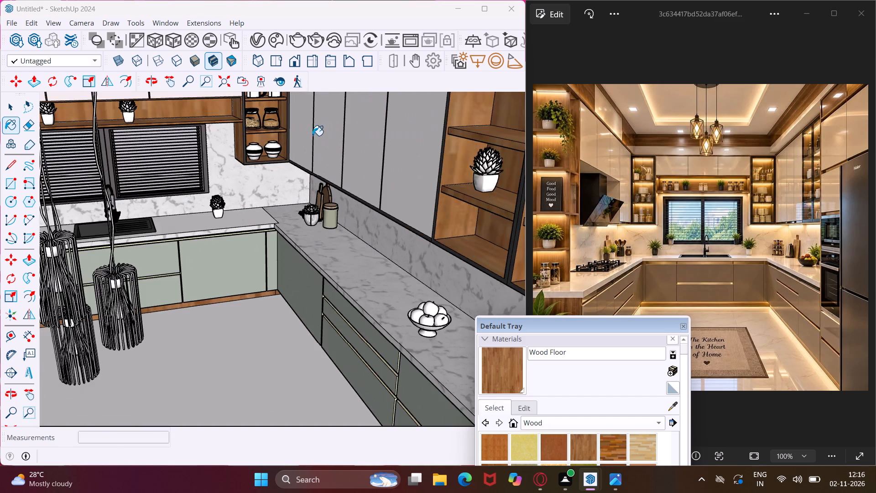
{"action": "scroll", "coordinate": [300, 138], "scroll_direction": "up", "scroll_amount": 5}
{"action": "middle_click_drag", "start_coordinate": [250, 176], "coordinate": [355, 115]}
{"action": "scroll", "coordinate": [242, 186], "scroll_direction": "up", "scroll_amount": 8}
{"action": "middle_click_drag", "start_coordinate": [235, 162], "coordinate": [235, 144]}
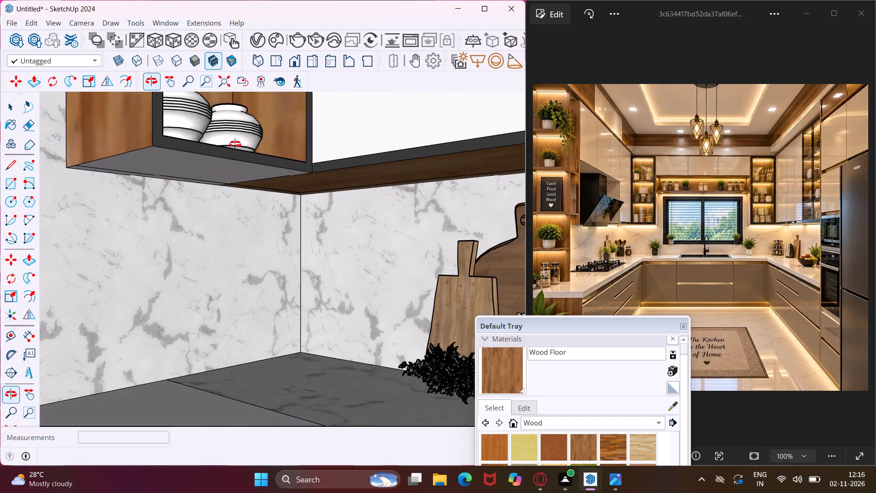
{"action": "middle_click_drag", "start_coordinate": [235, 144], "coordinate": [238, 131]}
{"action": "left_click", "coordinate": [226, 160]}
{"action": "scroll", "coordinate": [174, 184], "scroll_direction": "up", "scroll_amount": 3}
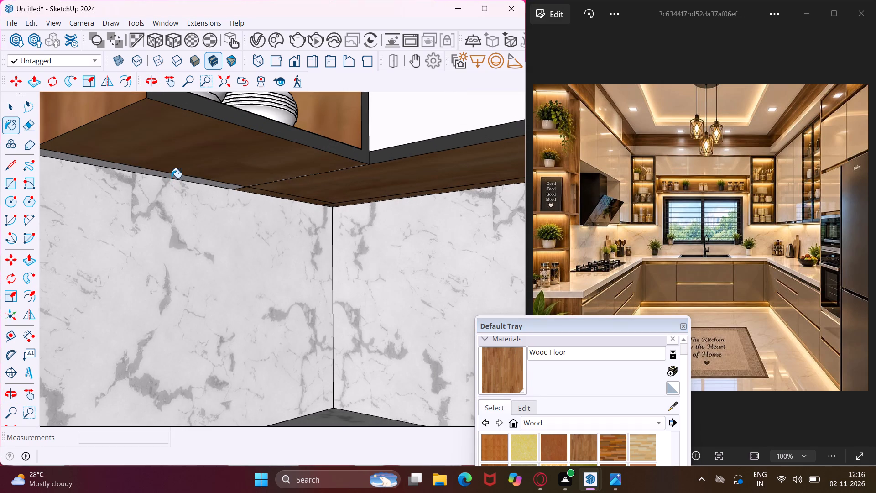
{"action": "left_click", "coordinate": [171, 177]}
Paint the overhanging undersides of the base cabinet and oven unit on both sides of the wood pillar with Wood Floor.
{"action": "scroll", "coordinate": [181, 179], "scroll_direction": "down", "scroll_amount": 5}
{"action": "scroll", "coordinate": [214, 205], "scroll_direction": "down", "scroll_amount": 3}
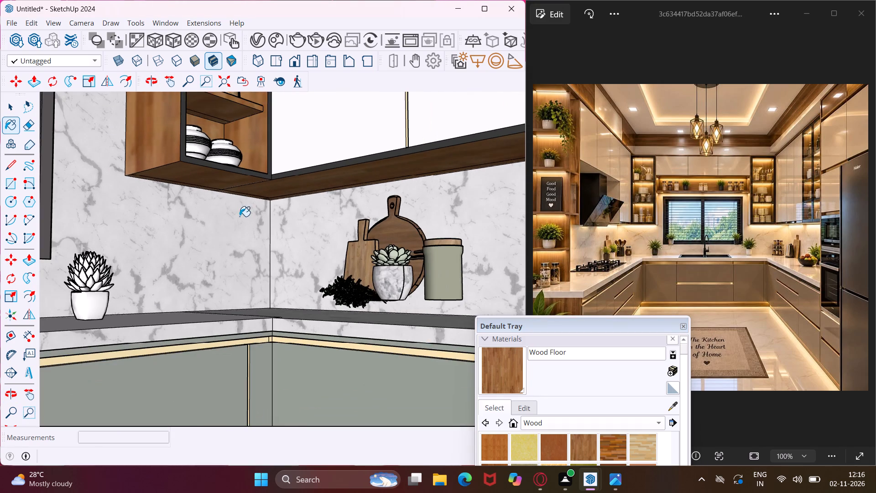
{"action": "middle_click_drag", "start_coordinate": [240, 216], "coordinate": [187, 294]}
{"action": "scroll", "coordinate": [180, 283], "scroll_direction": "down", "scroll_amount": 10}
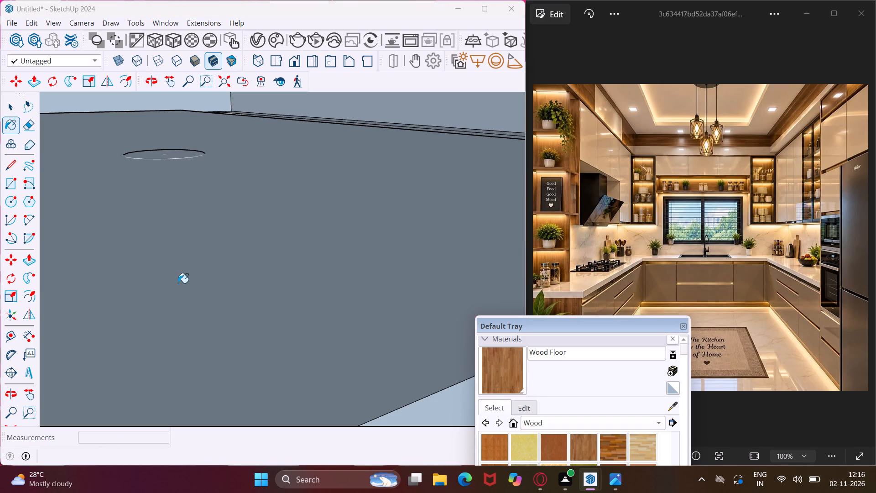
{"action": "middle_click_drag", "start_coordinate": [180, 283], "coordinate": [195, 167]}
{"action": "scroll", "coordinate": [198, 259], "scroll_direction": "down", "scroll_amount": 5}
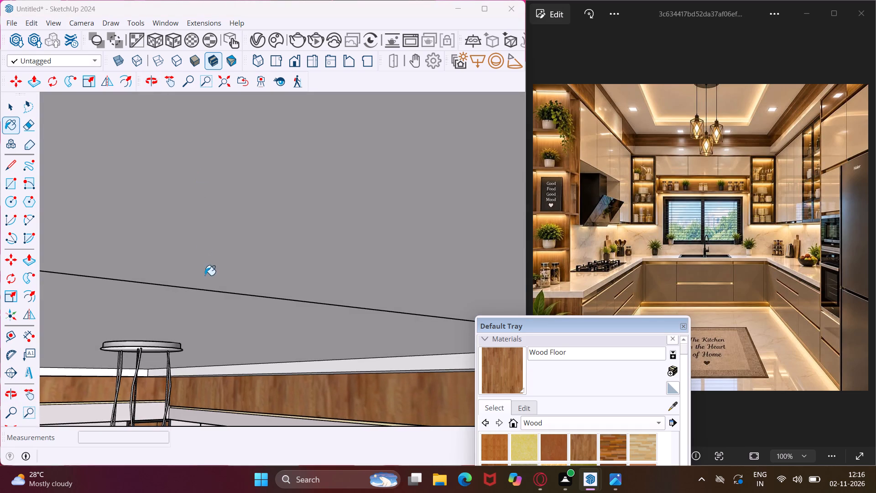
{"action": "scroll", "coordinate": [205, 280], "scroll_direction": "down", "scroll_amount": 5}
{"action": "scroll", "coordinate": [225, 325], "scroll_direction": "down", "scroll_amount": 17}
{"action": "scroll", "coordinate": [225, 325], "scroll_direction": "down", "scroll_amount": 9}
{"action": "scroll", "coordinate": [246, 403], "scroll_direction": "up", "scroll_amount": 5}
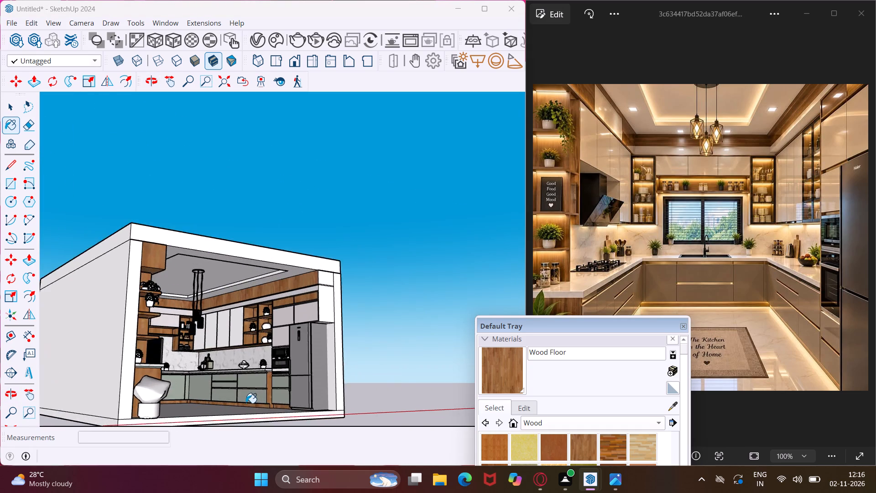
{"action": "scroll", "coordinate": [246, 403], "scroll_direction": "up", "scroll_amount": 19}
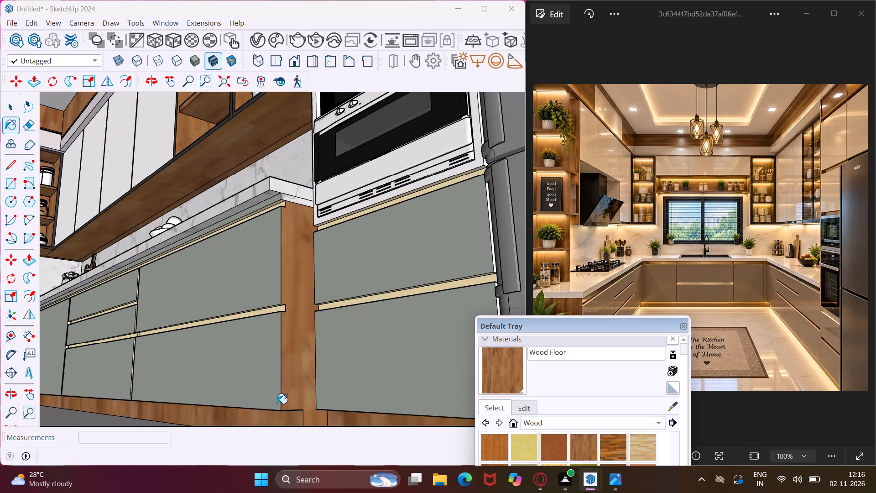
{"action": "scroll", "coordinate": [277, 404], "scroll_direction": "up", "scroll_amount": 5}
{"action": "middle_click_drag", "start_coordinate": [276, 416], "coordinate": [282, 385]}
{"action": "middle_click_drag", "start_coordinate": [282, 385], "coordinate": [289, 422]}
{"action": "scroll", "coordinate": [288, 327], "scroll_direction": "up", "scroll_amount": 8}
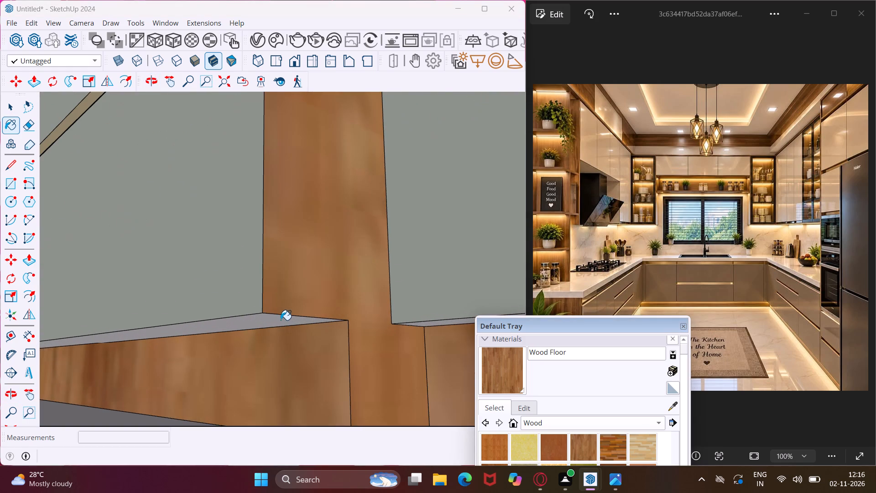
{"action": "left_click", "coordinate": [278, 319]}
{"action": "left_click", "coordinate": [421, 326]}
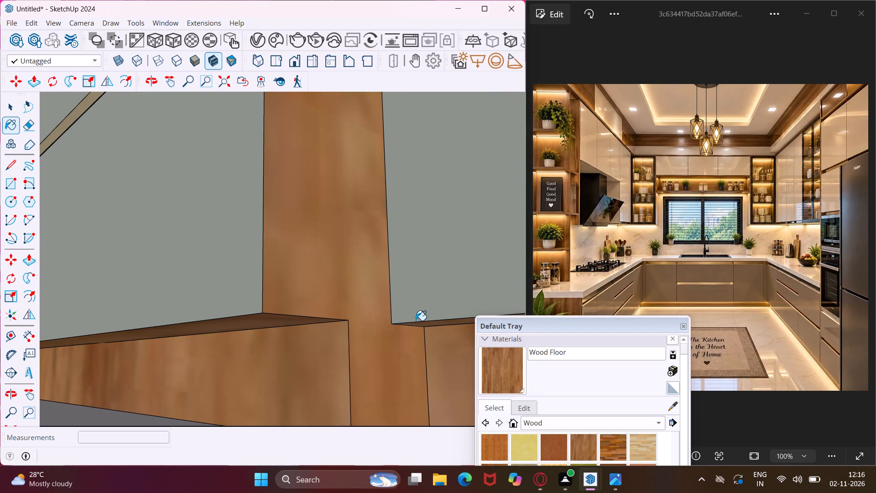
Examine the base cabinets and the whole kitchen from the open front for surfaces still lacking a material.
{"action": "scroll", "coordinate": [301, 341], "scroll_direction": "down", "scroll_amount": 4}
{"action": "middle_click_drag", "start_coordinate": [301, 341], "coordinate": [302, 392]}
{"action": "scroll", "coordinate": [323, 335], "scroll_direction": "down", "scroll_amount": 5}
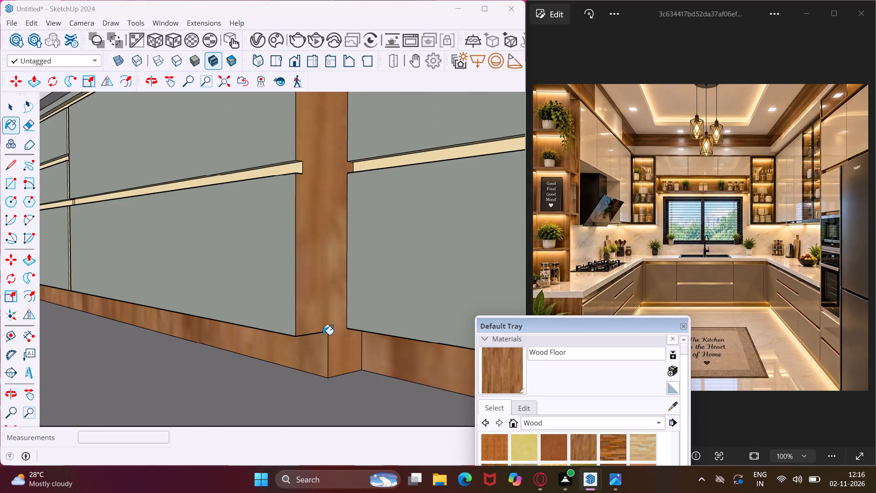
{"action": "scroll", "coordinate": [321, 333], "scroll_direction": "down", "scroll_amount": 16}
{"action": "scroll", "coordinate": [296, 338], "scroll_direction": "down", "scroll_amount": 8}
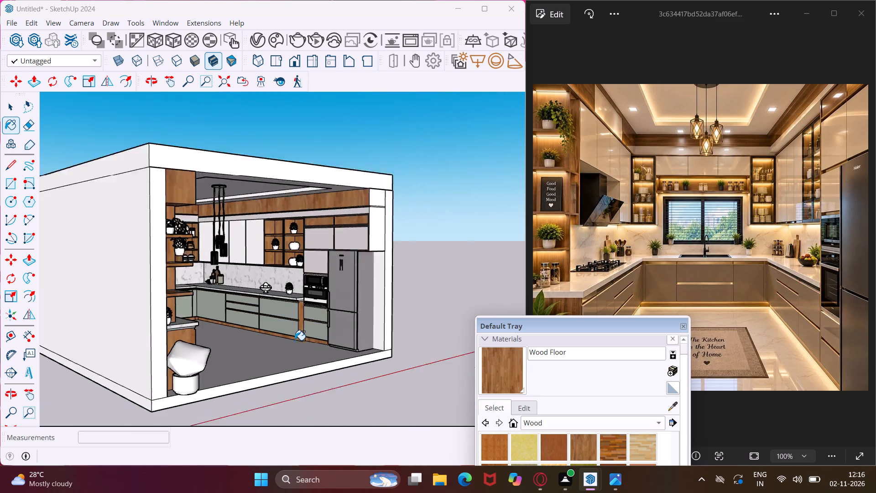
{"action": "scroll", "coordinate": [295, 340], "scroll_direction": "down", "scroll_amount": 2}
{"action": "middle_click_drag", "start_coordinate": [250, 351], "coordinate": [163, 373]}
{"action": "scroll", "coordinate": [162, 370], "scroll_direction": "up", "scroll_amount": 4}
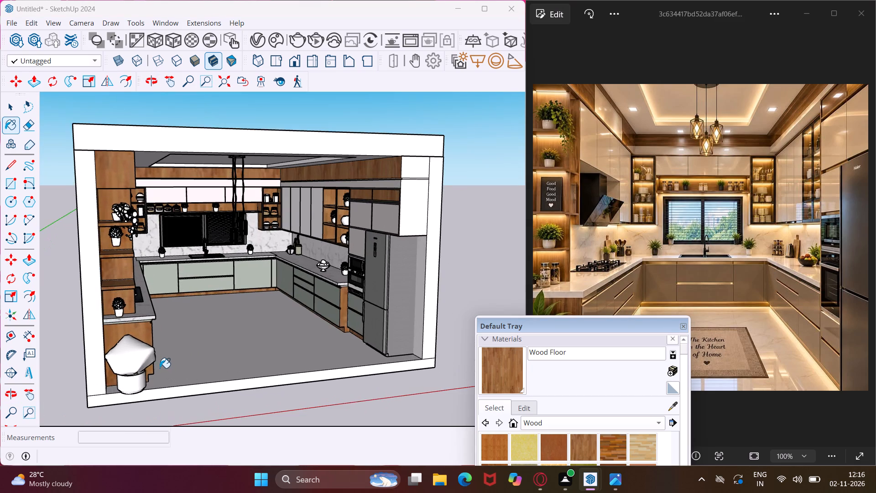
Paint the overhanging undersides of the near base cabinets on the hob side with Wood Floor, including the narrow strip between units.
{"action": "scroll", "coordinate": [160, 368], "scroll_direction": "up", "scroll_amount": 18}
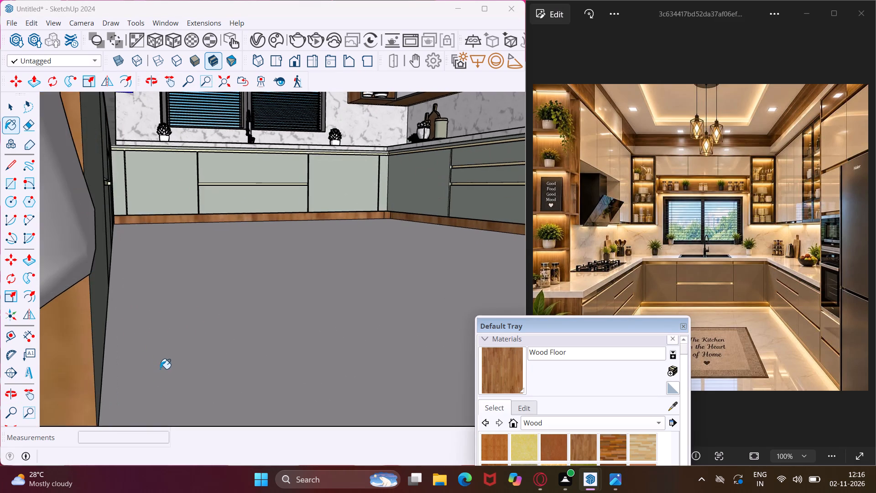
{"action": "middle_click_drag", "start_coordinate": [160, 369], "coordinate": [157, 324]}
{"action": "scroll", "coordinate": [160, 369], "scroll_direction": "up", "scroll_amount": 1}
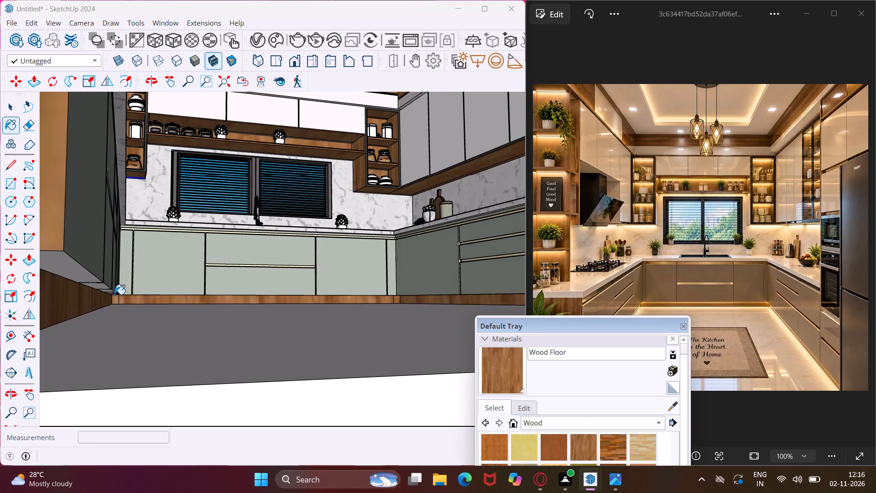
{"action": "scroll", "coordinate": [72, 282], "scroll_direction": "up", "scroll_amount": 3}
{"action": "left_click", "coordinate": [84, 266]}
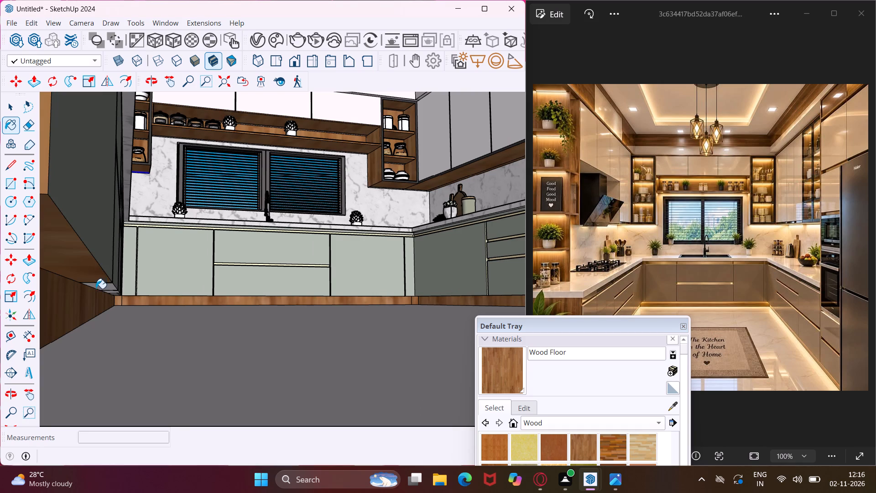
{"action": "left_click", "coordinate": [106, 285]}
{"action": "scroll", "coordinate": [113, 287], "scroll_direction": "up", "scroll_amount": 5}
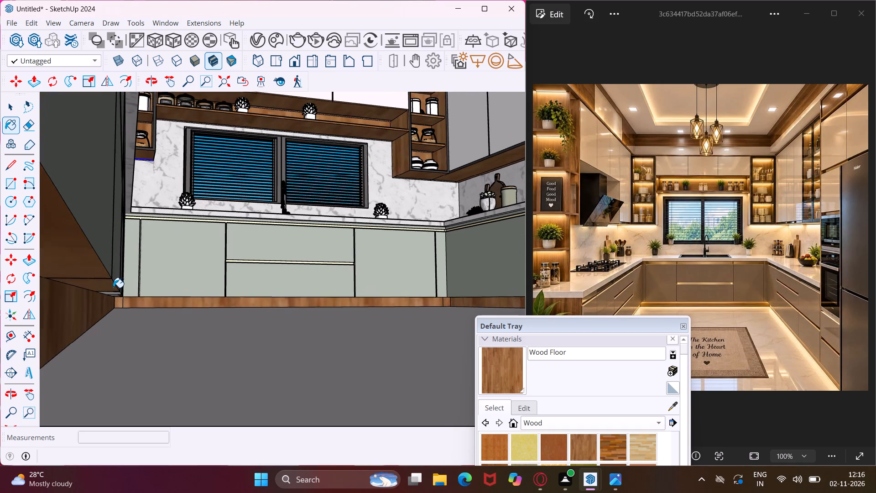
{"action": "scroll", "coordinate": [113, 288], "scroll_direction": "up", "scroll_amount": 11}
{"action": "middle_click", "coordinate": [113, 288]}
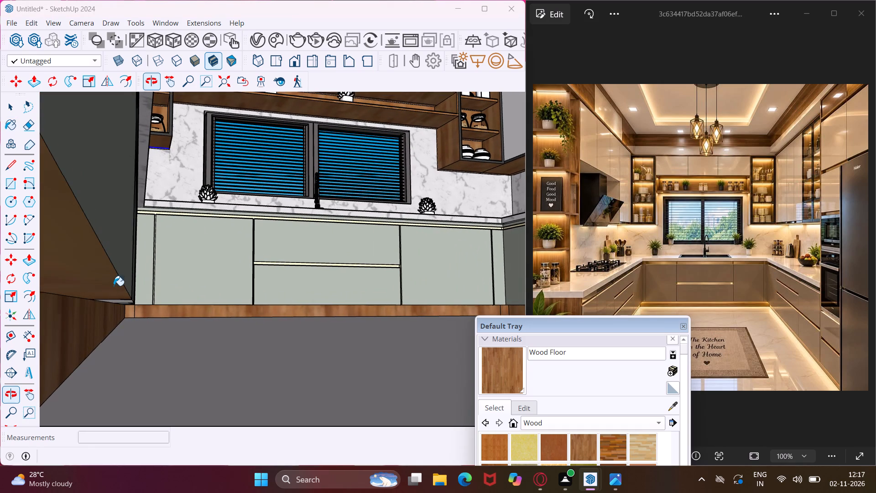
{"action": "scroll", "coordinate": [123, 292], "scroll_direction": "up", "scroll_amount": 7}
{"action": "middle_click_drag", "start_coordinate": [116, 299], "coordinate": [100, 282]}
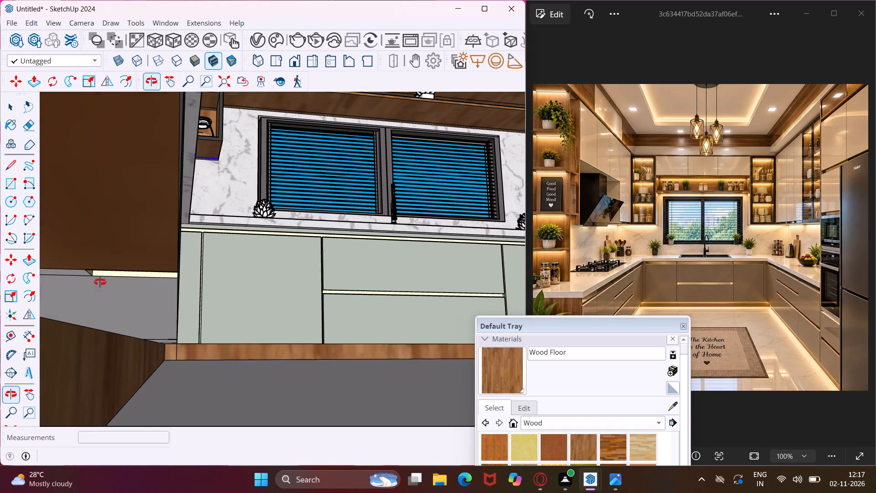
{"action": "middle_click_drag", "start_coordinate": [100, 282], "coordinate": [99, 281]}
{"action": "left_click", "coordinate": [101, 280]}
{"action": "left_click", "coordinate": [75, 273]}
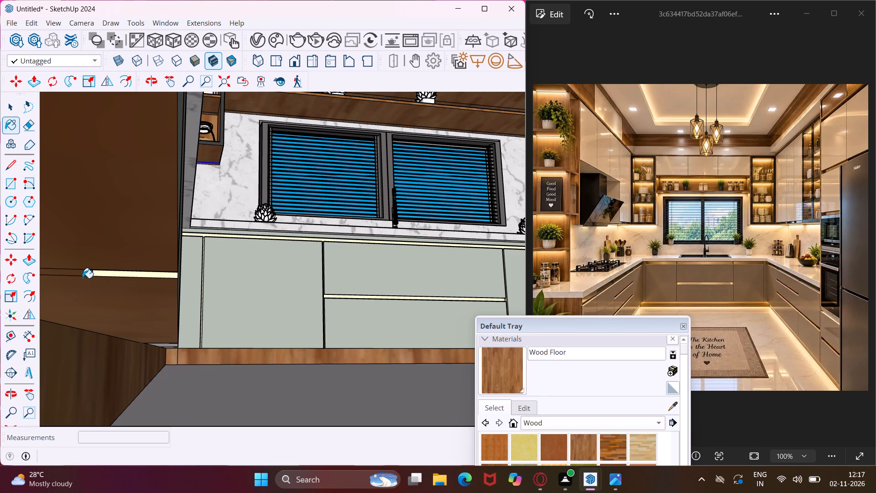
Paint the remaining bare underside of the hob-side base cabinets, up to the window-wall corner, with Wood Floor.
{"action": "scroll", "coordinate": [161, 346], "scroll_direction": "up", "scroll_amount": 4}
{"action": "middle_click_drag", "start_coordinate": [180, 351], "coordinate": [156, 334]}
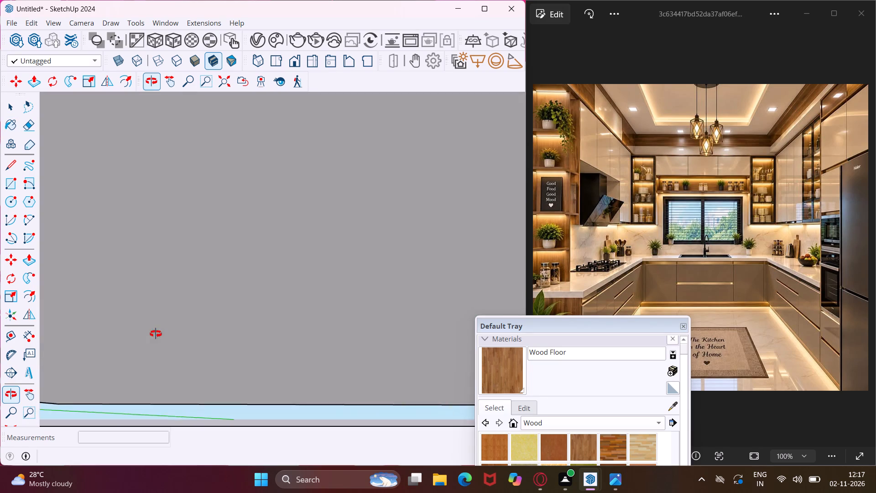
{"action": "middle_click_drag", "start_coordinate": [156, 334], "coordinate": [157, 361]}
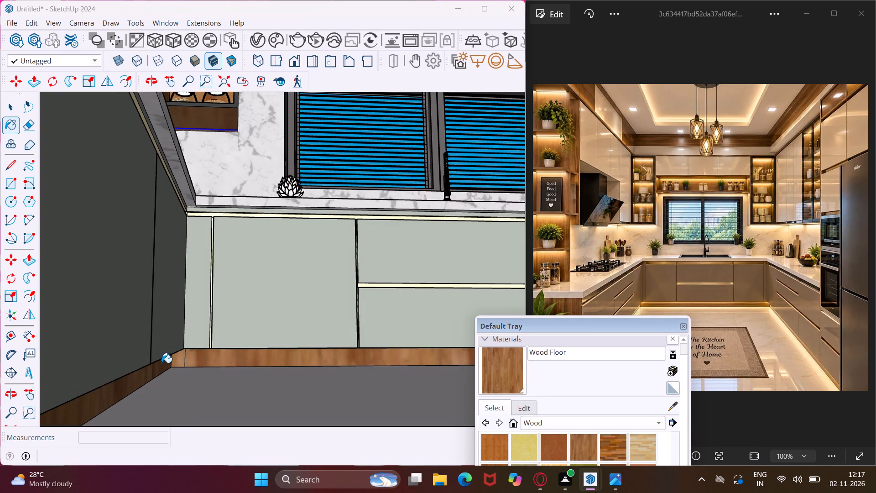
{"action": "scroll", "coordinate": [162, 363], "scroll_direction": "up", "scroll_amount": 9}
{"action": "middle_click_drag", "start_coordinate": [161, 357], "coordinate": [160, 340]}
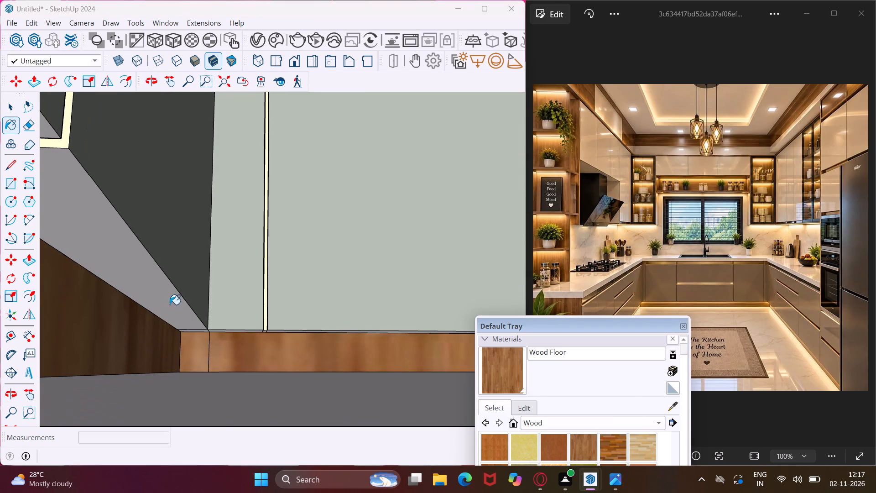
{"action": "left_click", "coordinate": [170, 304]}
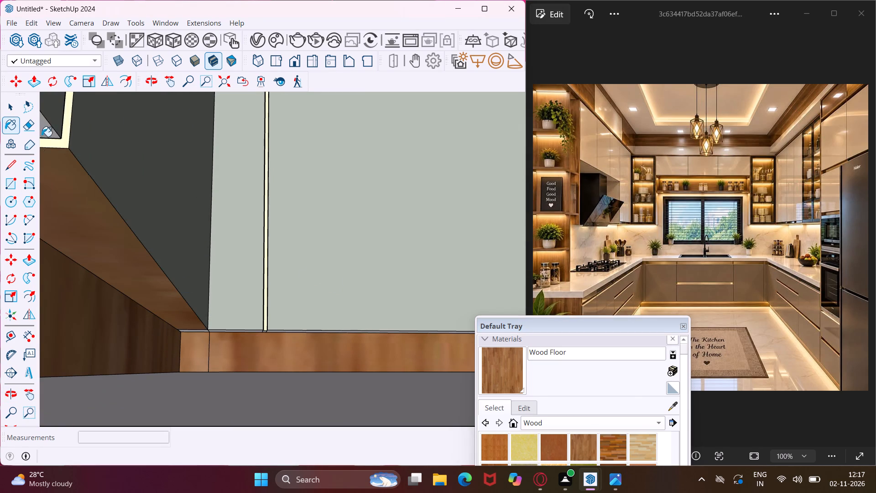
{"action": "left_click", "coordinate": [50, 127]}
Paint the undersides of the corner filler, narrow gap and first door in the window-wall base run with Wood Floor.
{"action": "middle_click_drag", "start_coordinate": [54, 147], "coordinate": [79, 150]}
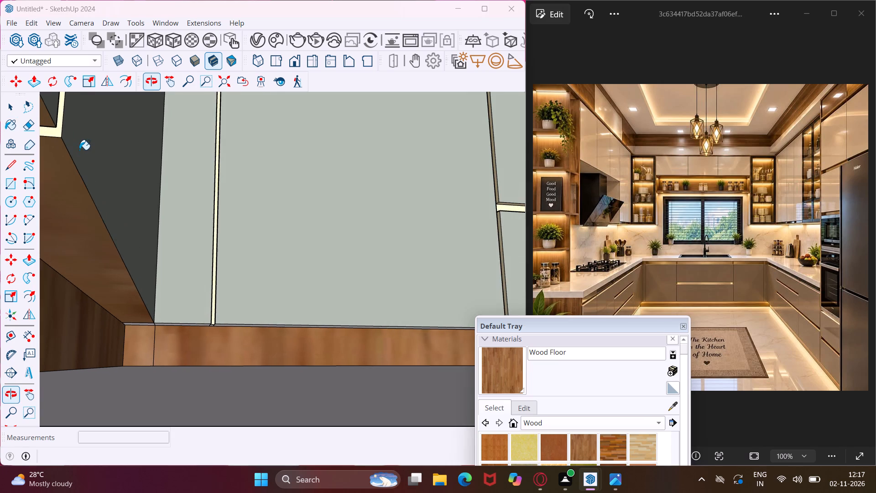
{"action": "scroll", "coordinate": [79, 150], "scroll_direction": "down", "scroll_amount": 1}
{"action": "middle_click_drag", "start_coordinate": [82, 154], "coordinate": [78, 173]}
{"action": "scroll", "coordinate": [176, 282], "scroll_direction": "up", "scroll_amount": 14}
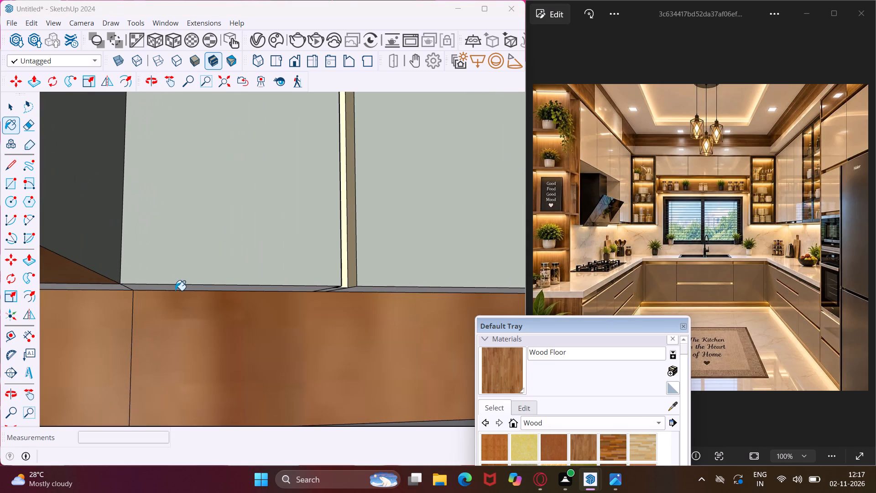
{"action": "middle_click_drag", "start_coordinate": [175, 291], "coordinate": [201, 267]}
{"action": "left_click", "coordinate": [110, 285]}
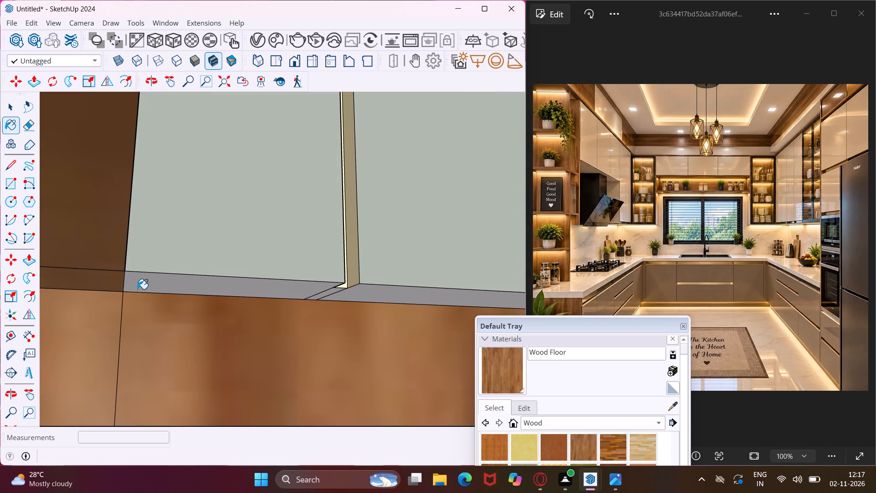
{"action": "left_click", "coordinate": [137, 289]}
{"action": "left_click", "coordinate": [323, 297]}
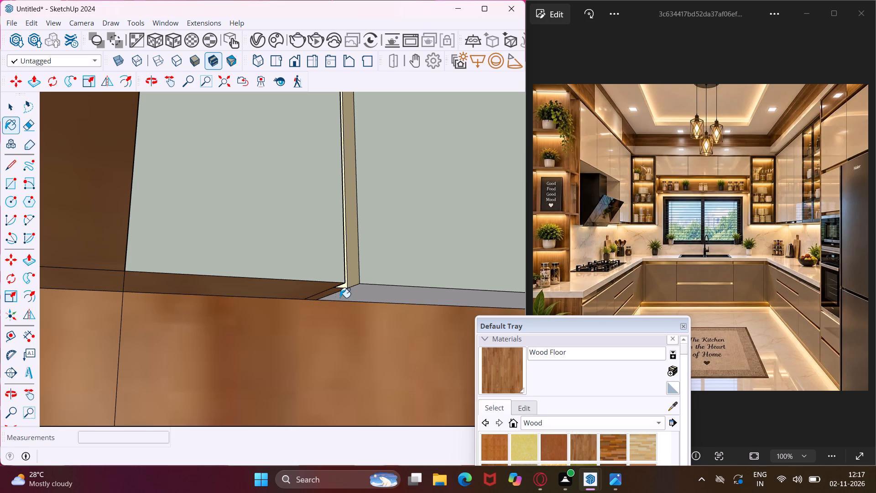
{"action": "left_click", "coordinate": [346, 298]}
Paint the underside of the window-wall drawer unit and the narrow gap beside it with Wood Floor.
{"action": "middle_click_drag", "start_coordinate": [355, 299], "coordinate": [68, 293]}
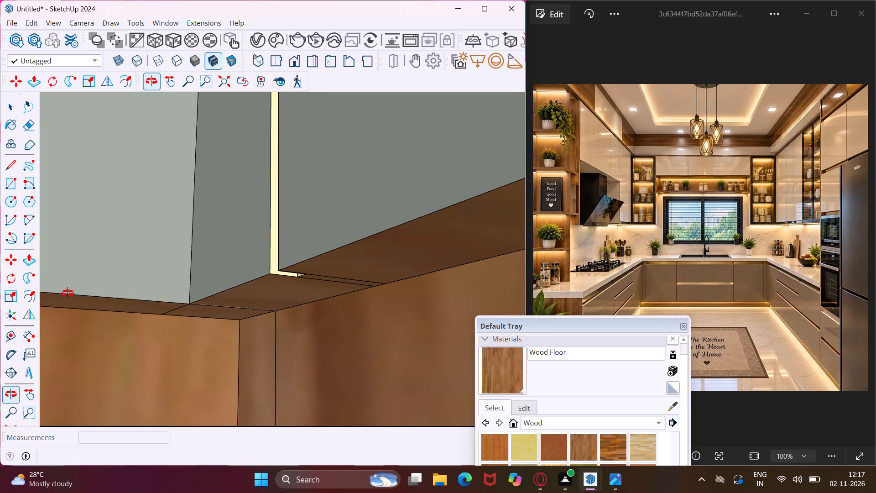
{"action": "middle_click_drag", "start_coordinate": [68, 293], "coordinate": [65, 291]}
{"action": "scroll", "coordinate": [65, 291], "scroll_direction": "down", "scroll_amount": 3}
{"action": "middle_click_drag", "start_coordinate": [84, 298], "coordinate": [162, 343]}
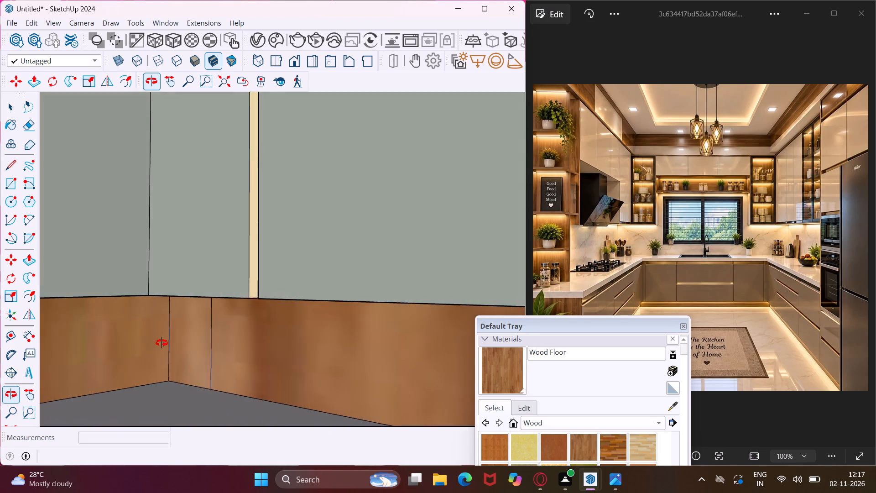
{"action": "middle_click_drag", "start_coordinate": [162, 343], "coordinate": [342, 322]}
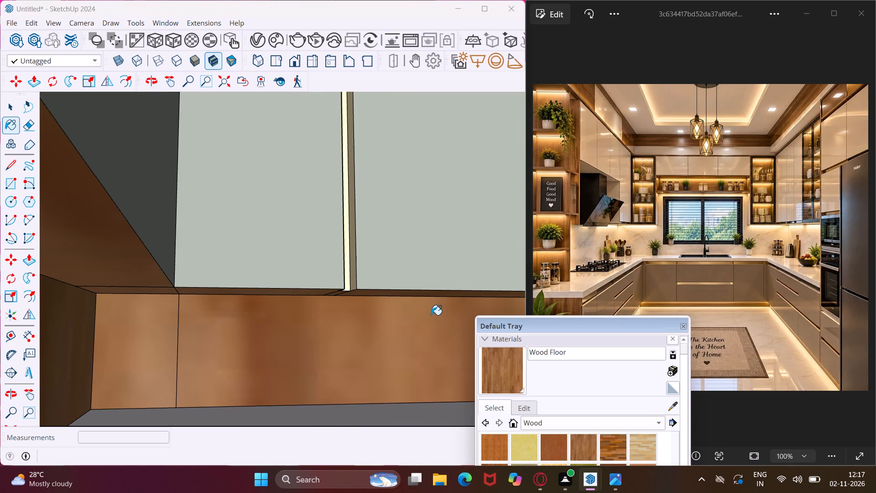
{"action": "middle_click_drag", "start_coordinate": [431, 315], "coordinate": [354, 319]}
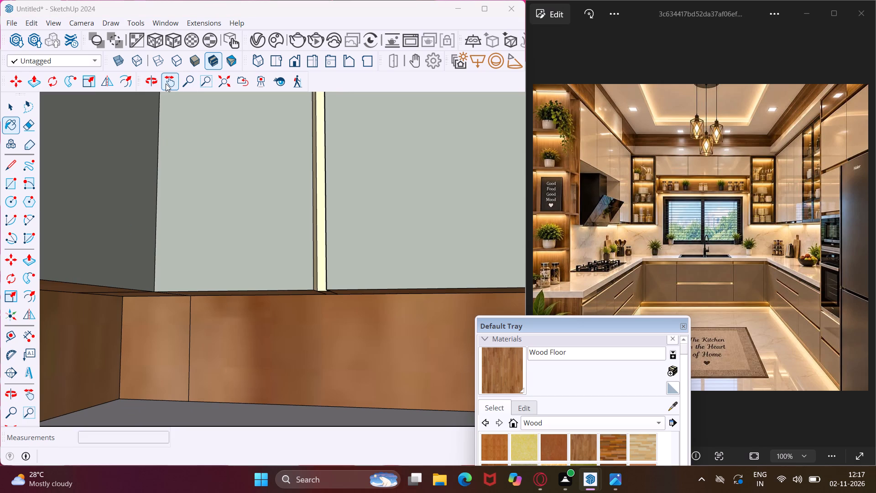
{"action": "left_click", "coordinate": [166, 84]}
{"action": "left_click_drag", "start_coordinate": [341, 277], "coordinate": [0, 247]}
{"action": "left_click_drag", "start_coordinate": [360, 289], "coordinate": [73, 278]}
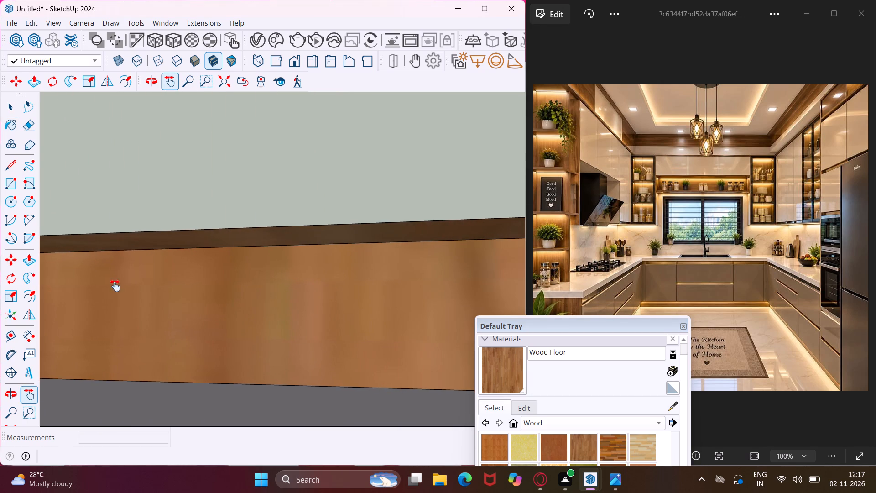
{"action": "left_click_drag", "start_coordinate": [335, 297], "coordinate": [82, 285]}
{"action": "left_click_drag", "start_coordinate": [371, 281], "coordinate": [209, 281]}
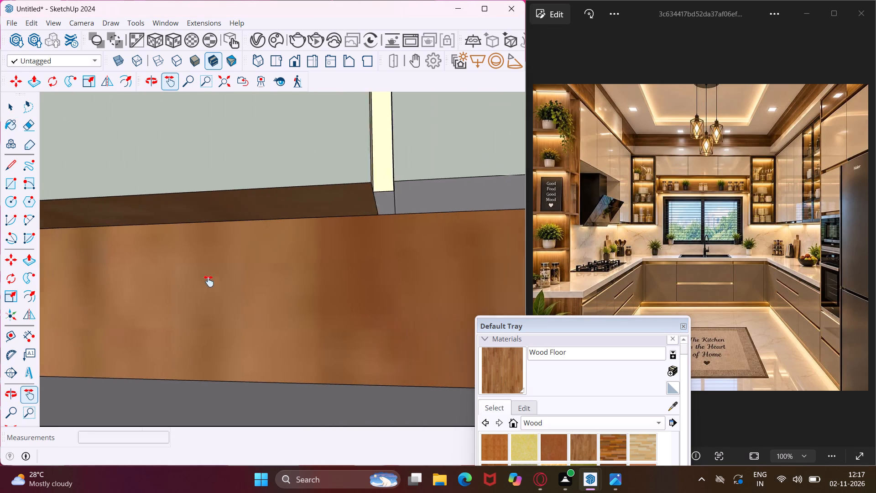
{"action": "left_click_drag", "start_coordinate": [209, 281], "coordinate": [143, 294]}
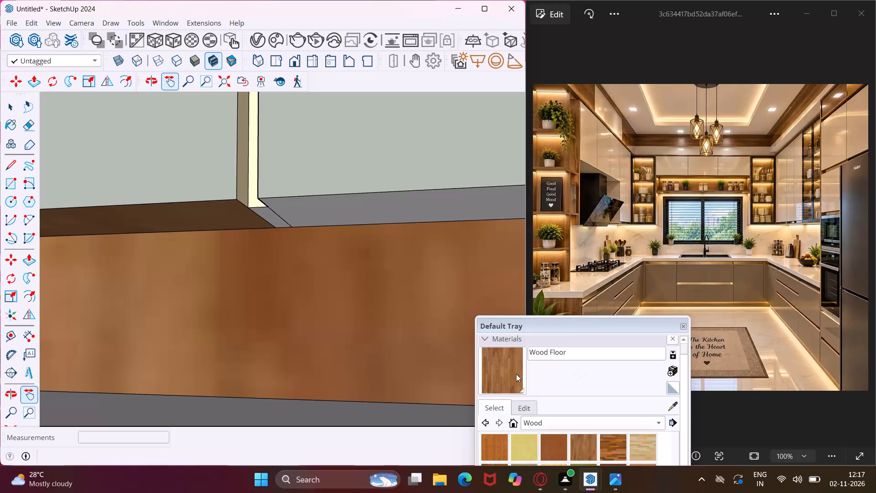
{"action": "left_click", "coordinate": [516, 374]}
{"action": "left_click", "coordinate": [453, 212]}
{"action": "left_click", "coordinate": [264, 214]}
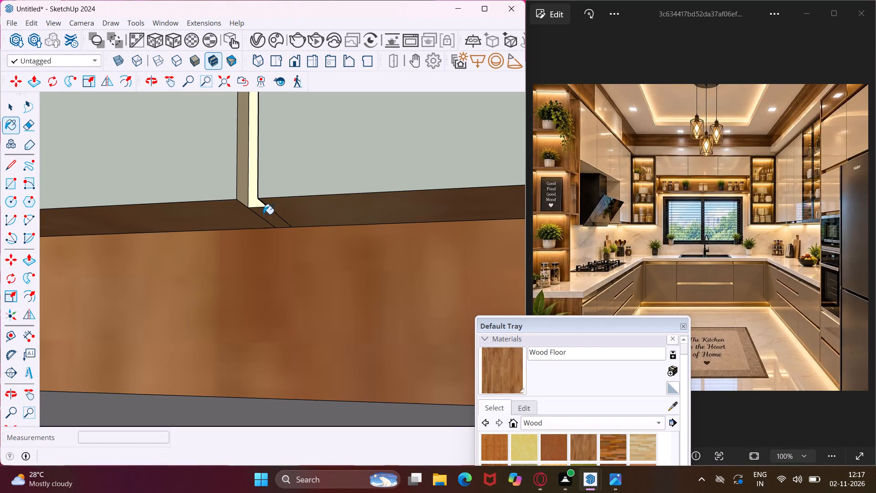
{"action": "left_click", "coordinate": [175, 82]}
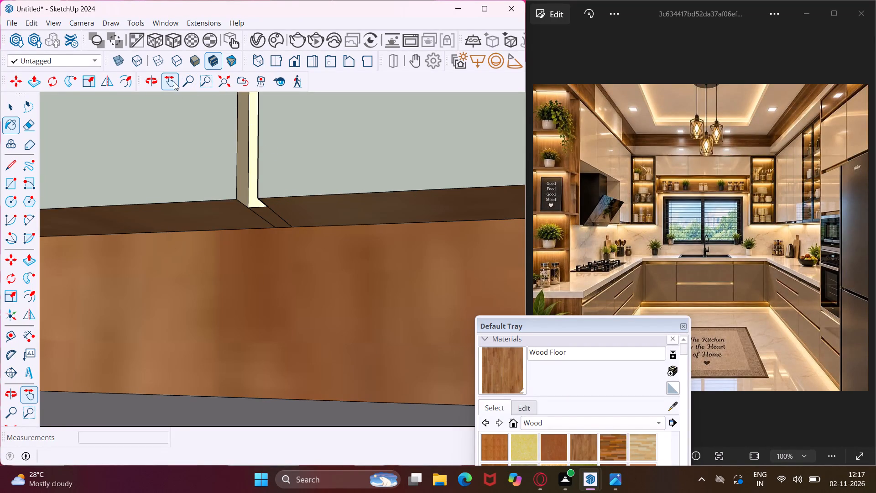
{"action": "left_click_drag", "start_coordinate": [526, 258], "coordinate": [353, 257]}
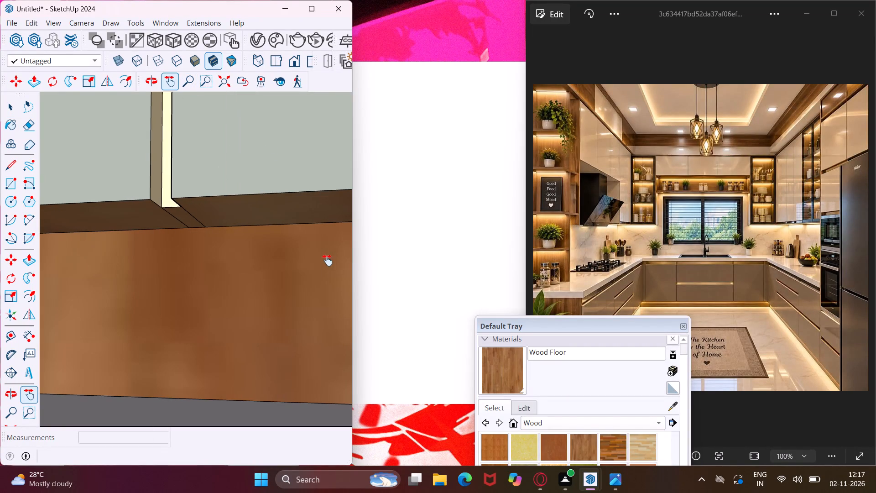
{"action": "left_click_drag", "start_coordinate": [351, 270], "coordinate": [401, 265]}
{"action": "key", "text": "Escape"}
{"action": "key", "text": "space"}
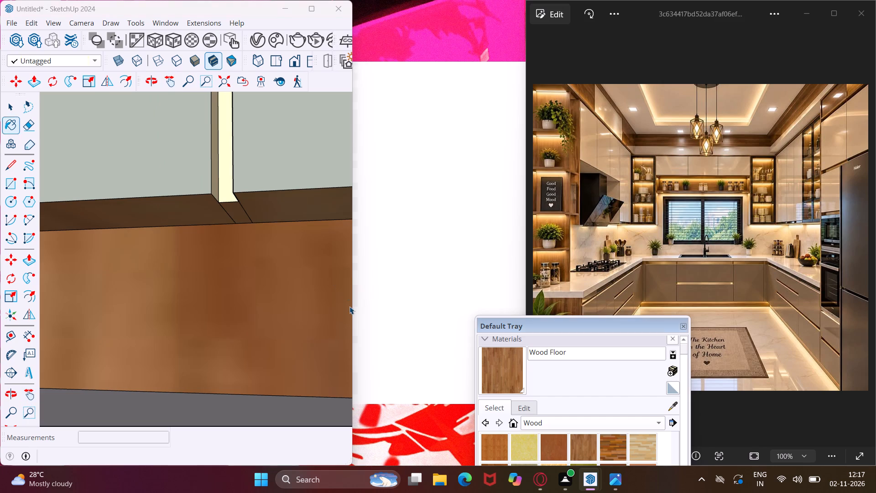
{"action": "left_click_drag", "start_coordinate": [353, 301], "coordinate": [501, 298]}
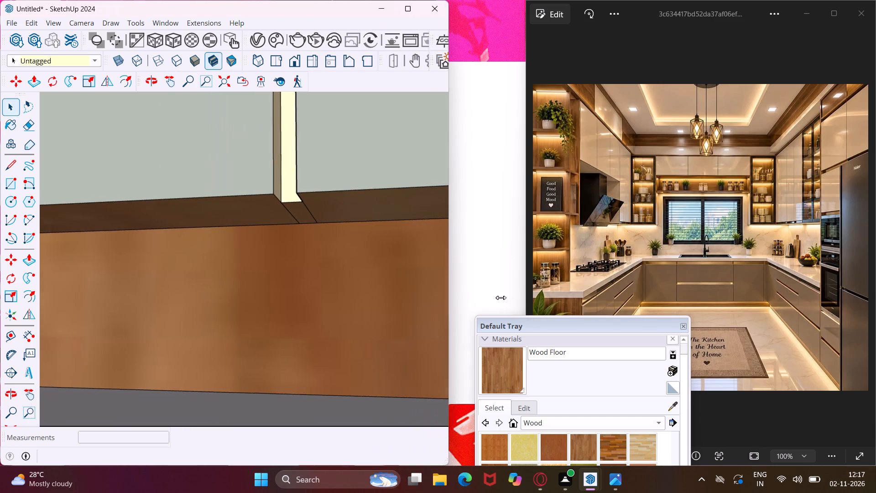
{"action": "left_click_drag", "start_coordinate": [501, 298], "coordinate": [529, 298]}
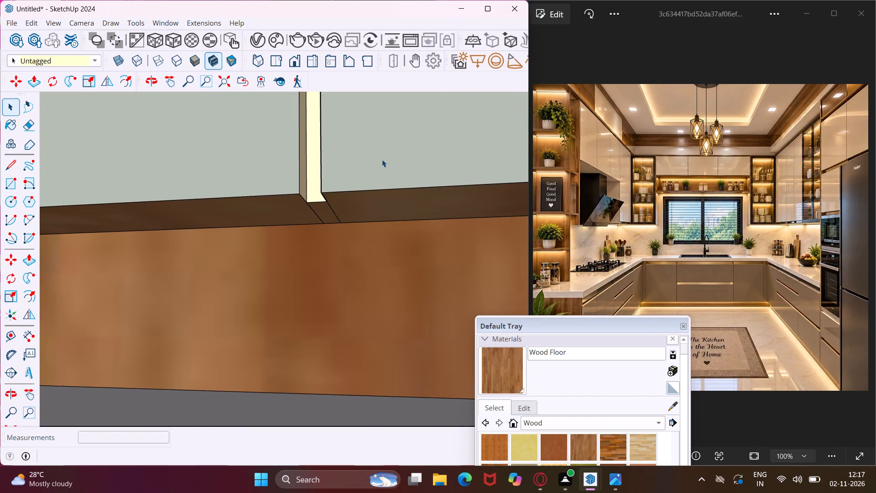
Paint the undersides of the last window-wall base door, its narrow gap, the corner filler and the adjoining fridge-side strip with Wood Floor.
{"action": "left_click", "coordinate": [175, 75]}
{"action": "left_click_drag", "start_coordinate": [341, 194], "coordinate": [266, 225]}
{"action": "middle_click_drag", "start_coordinate": [330, 226], "coordinate": [469, 233]}
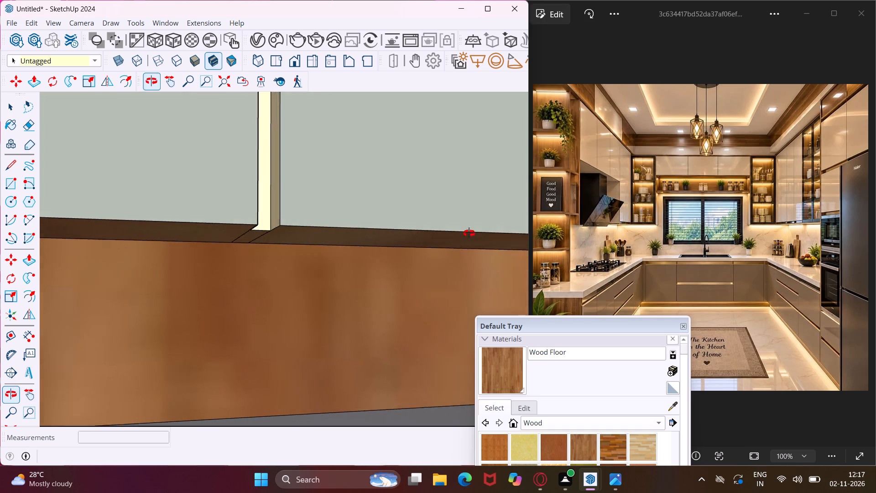
{"action": "middle_click_drag", "start_coordinate": [469, 233], "coordinate": [558, 249]}
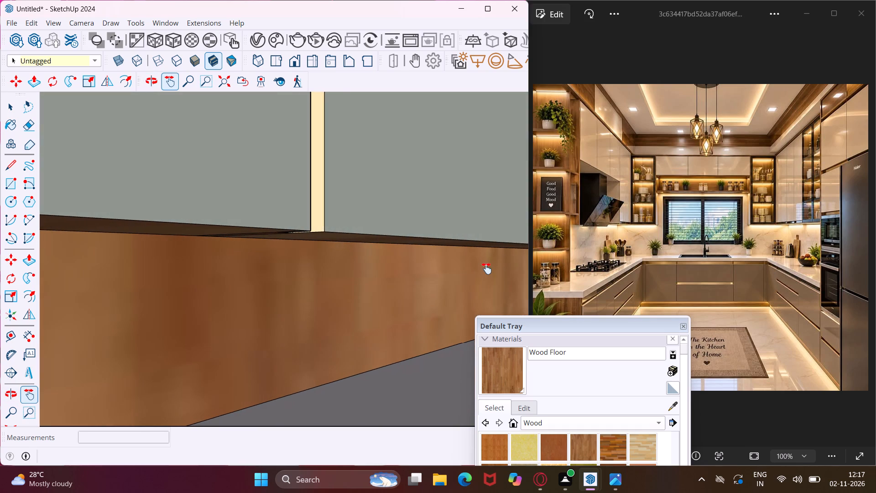
{"action": "left_click_drag", "start_coordinate": [483, 270], "coordinate": [35, 283]}
{"action": "left_click_drag", "start_coordinate": [382, 237], "coordinate": [136, 233]}
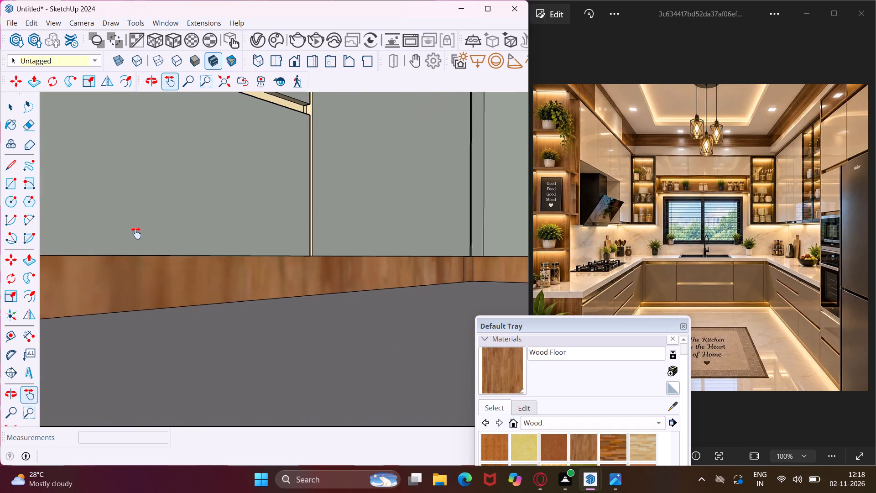
{"action": "left_click_drag", "start_coordinate": [136, 233], "coordinate": [74, 233]}
{"action": "left_click_drag", "start_coordinate": [366, 240], "coordinate": [303, 241]}
{"action": "scroll", "coordinate": [318, 252], "scroll_direction": "up", "scroll_amount": 7}
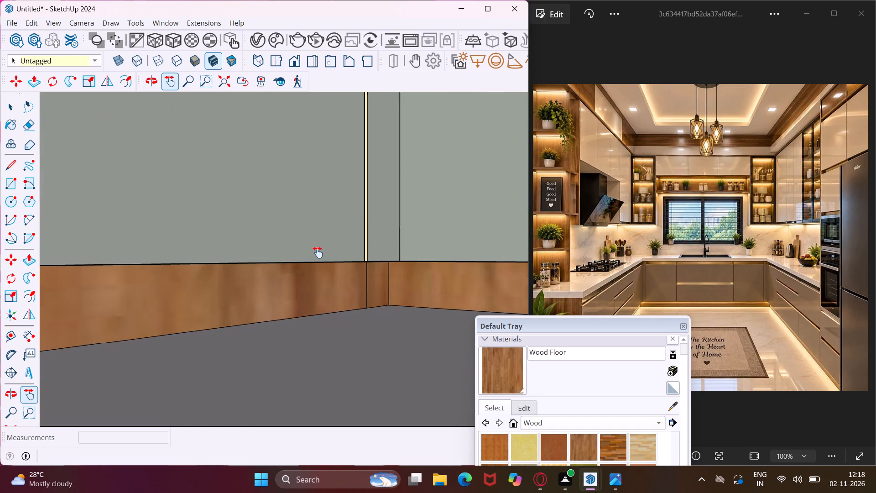
{"action": "middle_click_drag", "start_coordinate": [318, 252], "coordinate": [333, 234]}
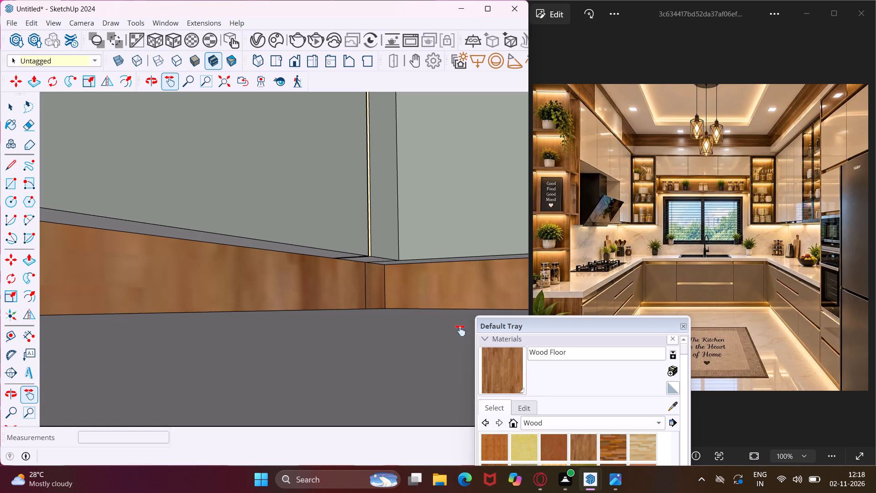
{"action": "left_click", "coordinate": [502, 365]}
{"action": "scroll", "coordinate": [321, 238], "scroll_direction": "up", "scroll_amount": 7}
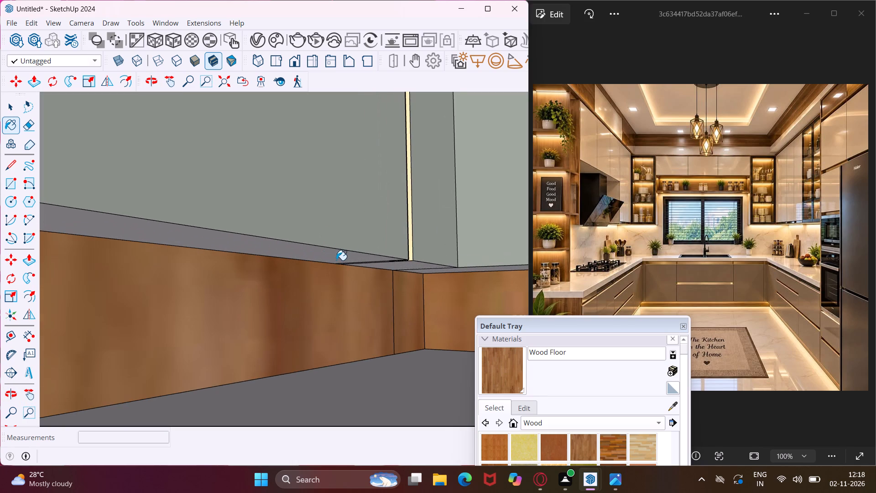
{"action": "left_click", "coordinate": [336, 260]}
{"action": "middle_click_drag", "start_coordinate": [370, 266], "coordinate": [370, 256]}
{"action": "scroll", "coordinate": [370, 256], "scroll_direction": "up", "scroll_amount": 7}
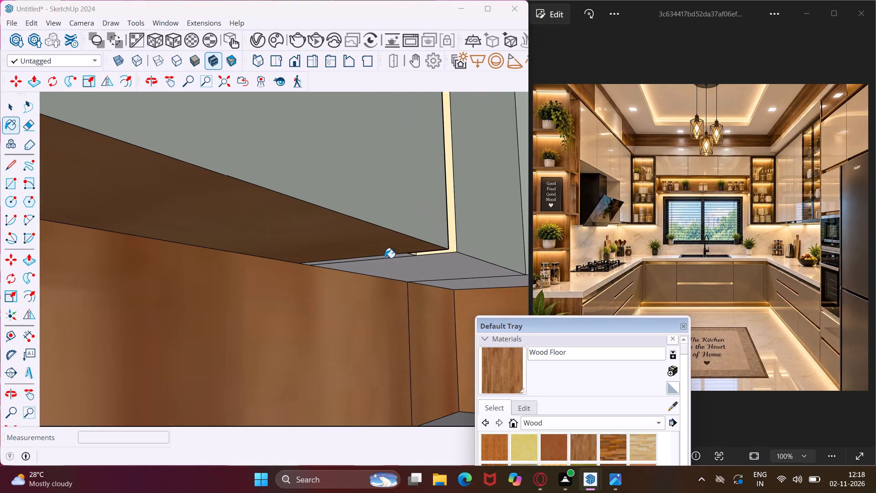
{"action": "left_click", "coordinate": [385, 258]}
{"action": "left_click", "coordinate": [397, 262]}
{"action": "left_click", "coordinate": [454, 287]}
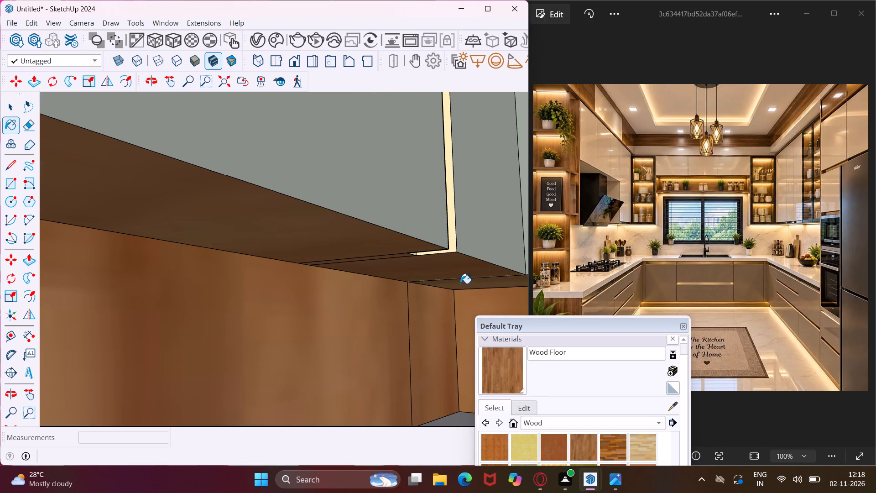
Paint the bare underside and narrow gap just past the corner unit in the fridge-side base run with Wood Floor.
{"action": "middle_click_drag", "start_coordinate": [459, 282], "coordinate": [391, 289]}
{"action": "scroll", "coordinate": [275, 296], "scroll_direction": "down", "scroll_amount": 7}
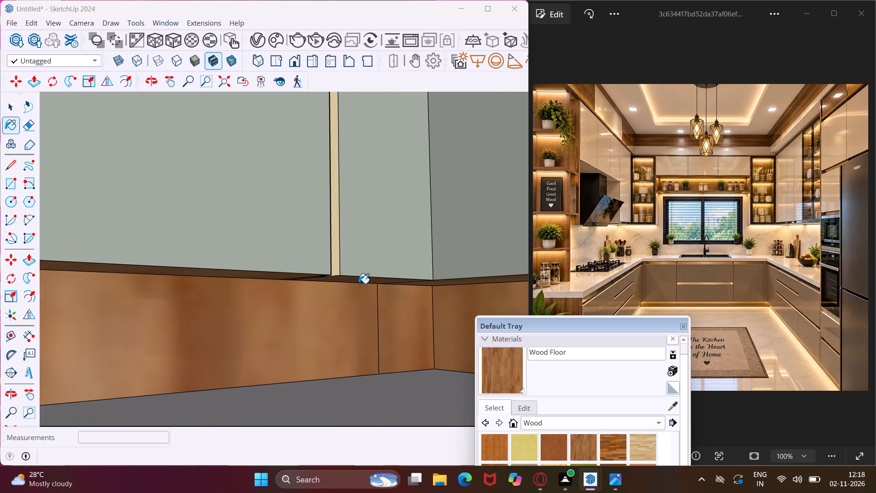
{"action": "scroll", "coordinate": [348, 281], "scroll_direction": "down", "scroll_amount": 2}
{"action": "middle_click_drag", "start_coordinate": [408, 279], "coordinate": [318, 278]}
{"action": "scroll", "coordinate": [313, 276], "scroll_direction": "down", "scroll_amount": 2}
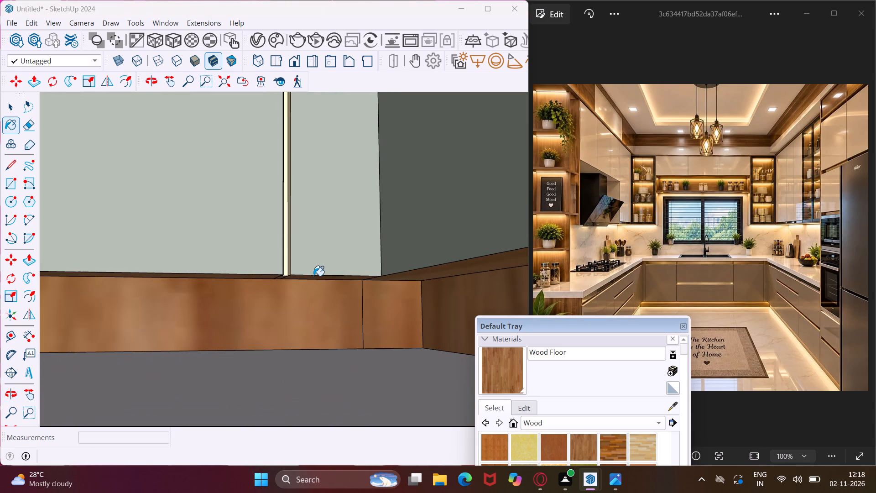
{"action": "scroll", "coordinate": [397, 269], "scroll_direction": "down", "scroll_amount": 1}
{"action": "middle_click_drag", "start_coordinate": [397, 269], "coordinate": [357, 278]}
{"action": "scroll", "coordinate": [356, 279], "scroll_direction": "down", "scroll_amount": 3}
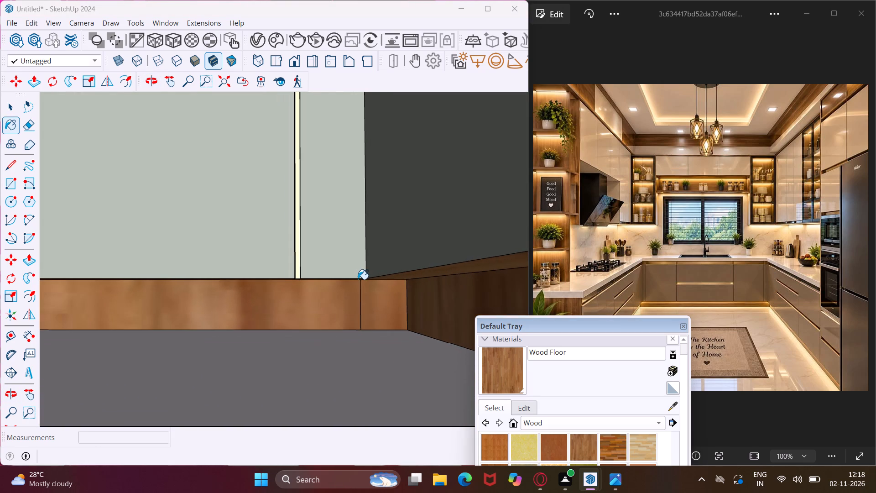
{"action": "scroll", "coordinate": [358, 279], "scroll_direction": "down", "scroll_amount": 8}
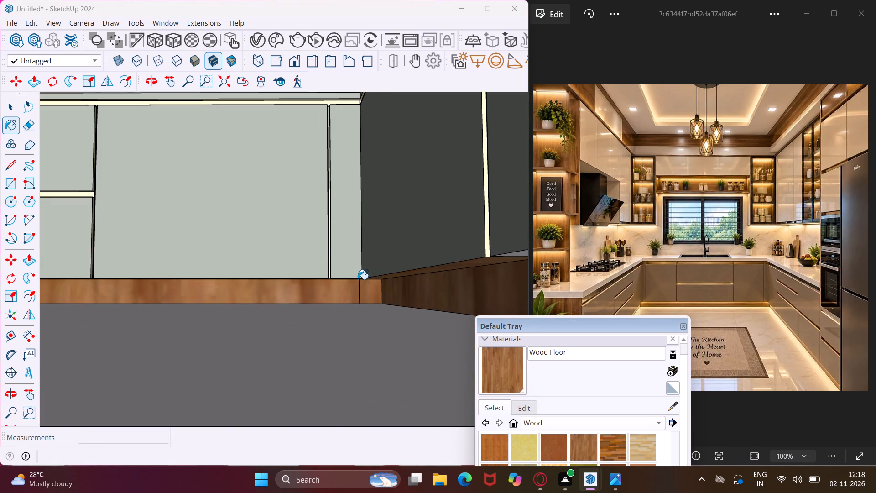
{"action": "scroll", "coordinate": [500, 258], "scroll_direction": "up", "scroll_amount": 5}
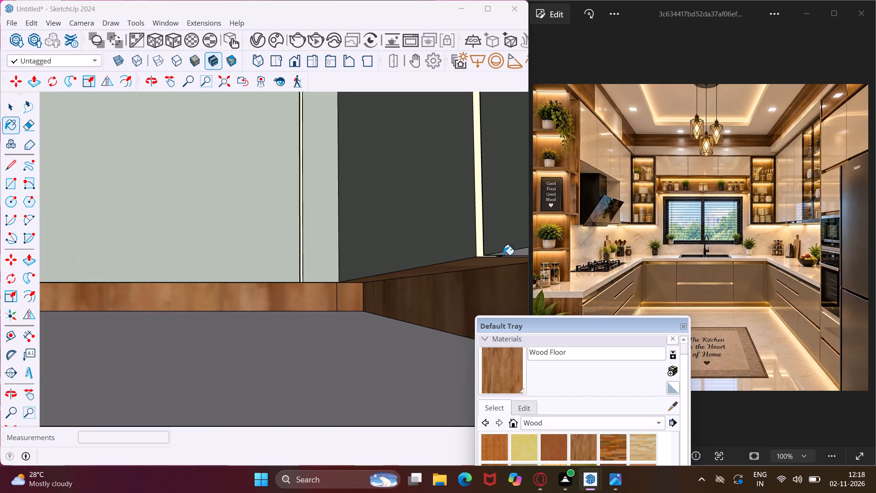
{"action": "left_click", "coordinate": [504, 254]}
{"action": "middle_click_drag", "start_coordinate": [505, 254], "coordinate": [489, 238]}
{"action": "scroll", "coordinate": [505, 252], "scroll_direction": "up", "scroll_amount": 3}
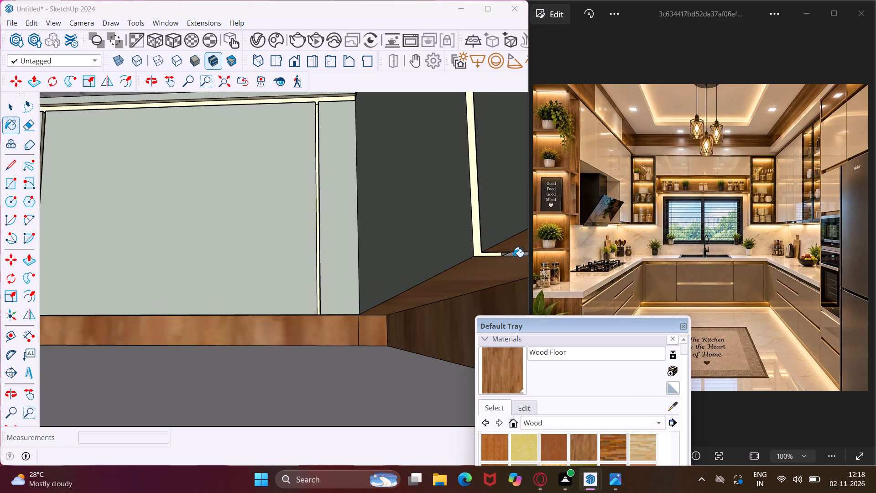
{"action": "left_click", "coordinate": [513, 257]}
{"action": "scroll", "coordinate": [509, 261], "scroll_direction": "up", "scroll_amount": 2}
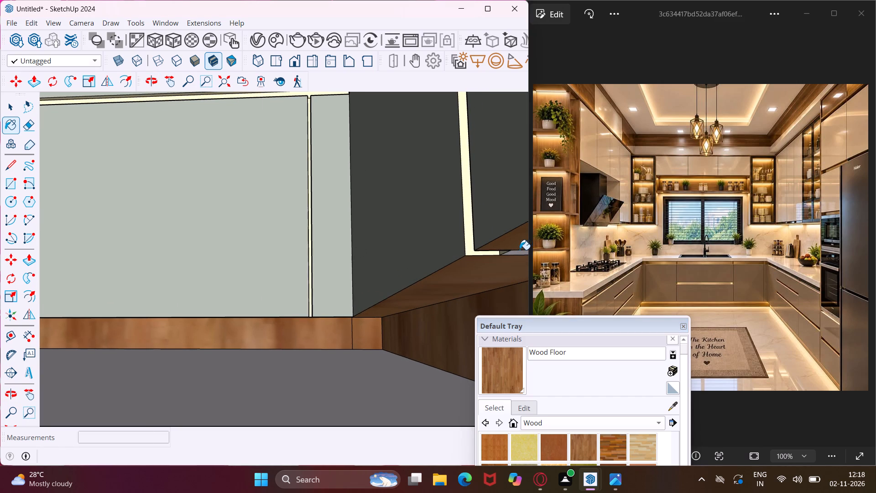
{"action": "left_click", "coordinate": [519, 255]}
{"action": "scroll", "coordinate": [514, 248], "scroll_direction": "up", "scroll_amount": 2}
Examine the base cabinet runs and toe-kicks across the whole kitchen for surfaces still lacking Wood Floor.
{"action": "scroll", "coordinate": [387, 286], "scroll_direction": "down", "scroll_amount": 6}
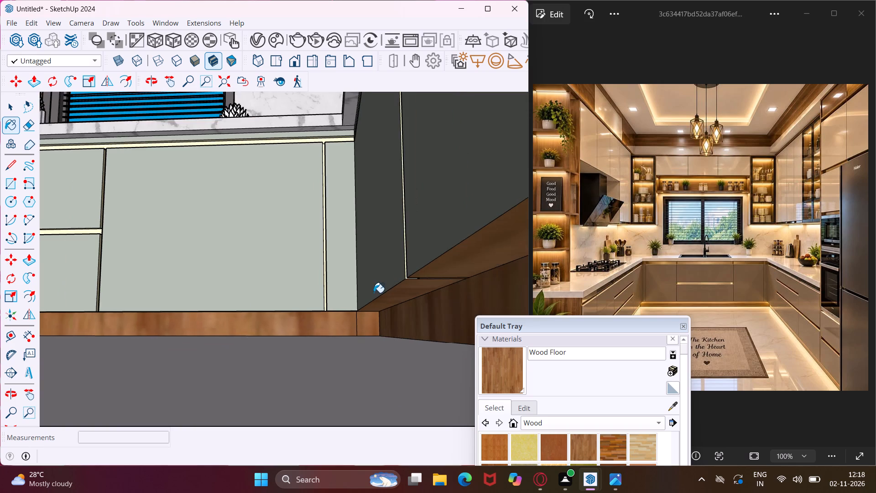
{"action": "scroll", "coordinate": [374, 293], "scroll_direction": "down", "scroll_amount": 3}
{"action": "middle_click_drag", "start_coordinate": [374, 293], "coordinate": [386, 324]}
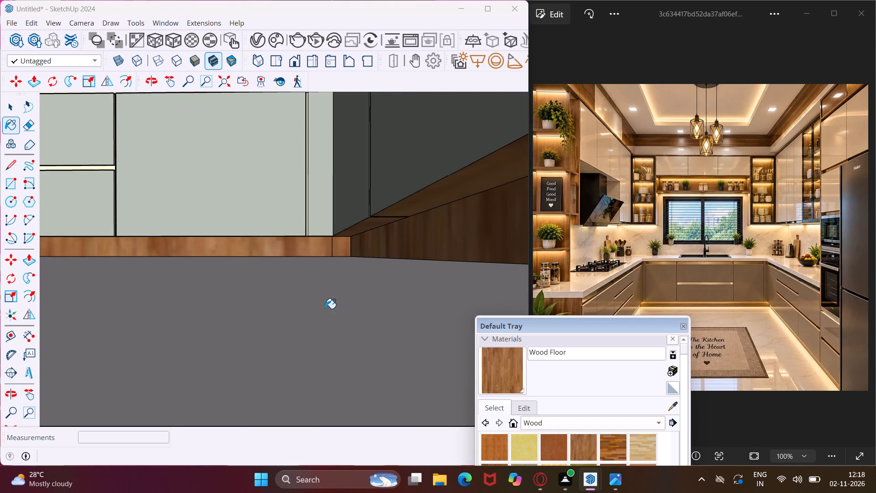
{"action": "scroll", "coordinate": [325, 309], "scroll_direction": "down", "scroll_amount": 15}
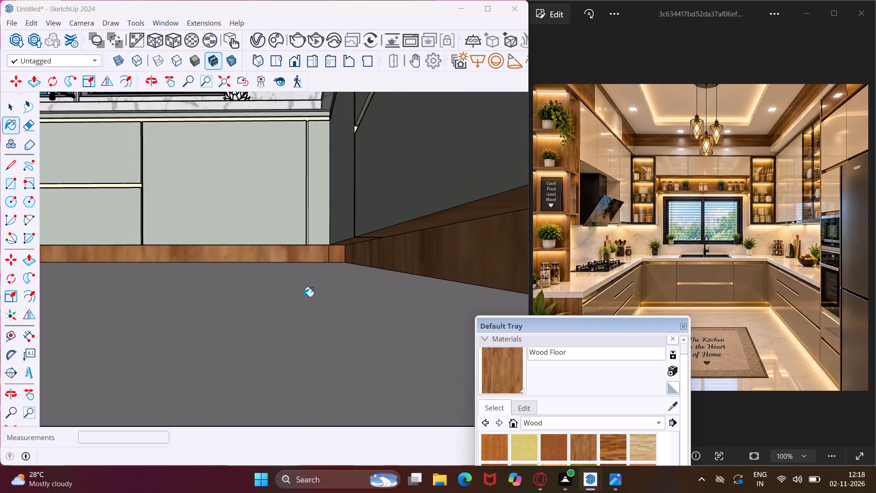
{"action": "scroll", "coordinate": [303, 297], "scroll_direction": "down", "scroll_amount": 7}
{"action": "middle_click_drag", "start_coordinate": [310, 293], "coordinate": [290, 280]}
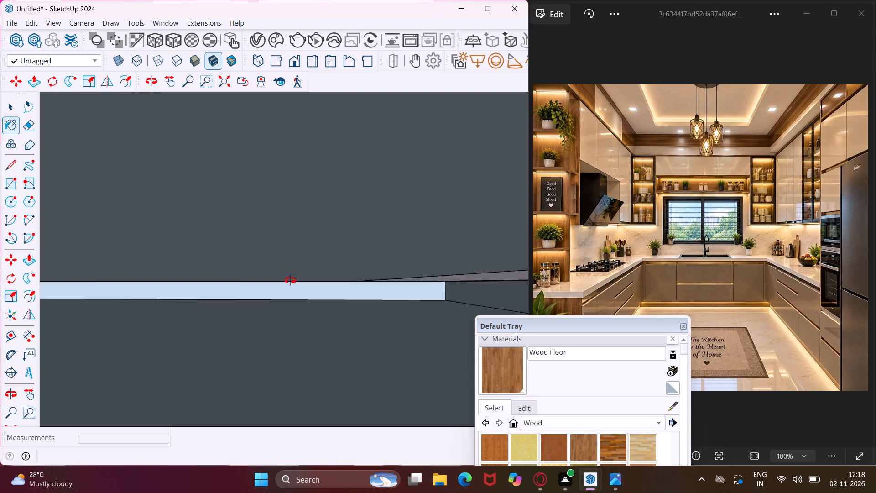
{"action": "middle_click_drag", "start_coordinate": [290, 280], "coordinate": [295, 292]}
{"action": "scroll", "coordinate": [295, 292], "scroll_direction": "down", "scroll_amount": 3}
{"action": "middle_click_drag", "start_coordinate": [295, 292], "coordinate": [319, 299]}
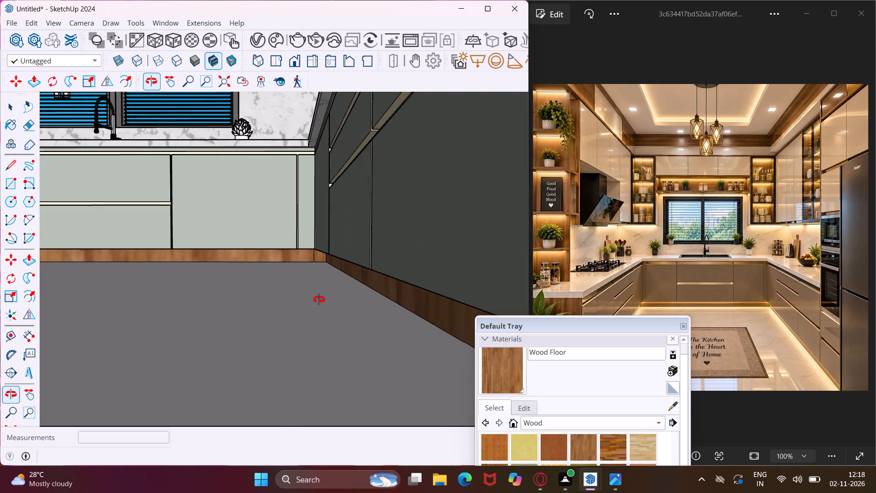
{"action": "middle_click_drag", "start_coordinate": [319, 299], "coordinate": [323, 299]}
{"action": "scroll", "coordinate": [312, 296], "scroll_direction": "down", "scroll_amount": 18}
Paint the remaining narrow gap strip between the undersides of the hob-side base cabinets with Wood Floor.
{"action": "scroll", "coordinate": [81, 310], "scroll_direction": "up", "scroll_amount": 2}
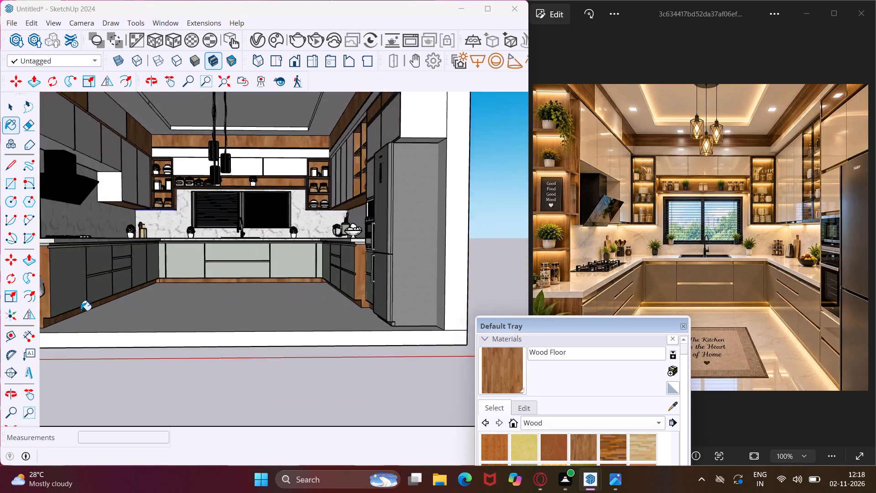
{"action": "scroll", "coordinate": [81, 310], "scroll_direction": "up", "scroll_amount": 19}
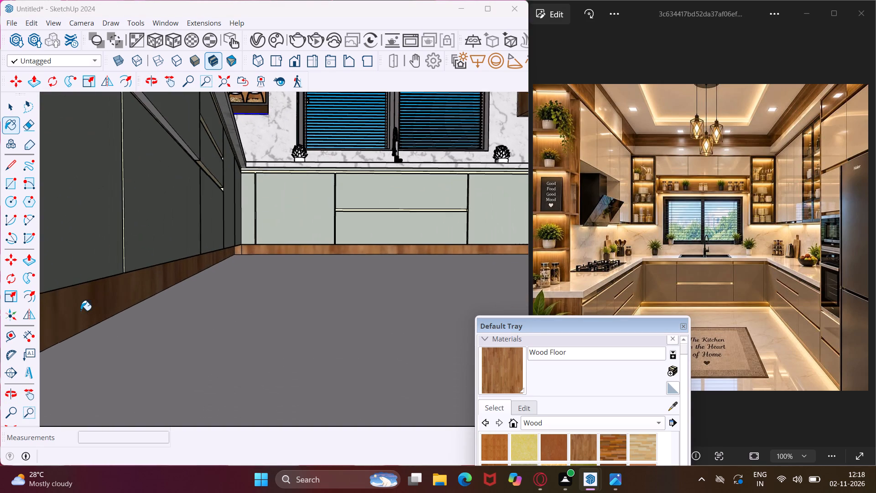
{"action": "scroll", "coordinate": [81, 310], "scroll_direction": "up", "scroll_amount": 1}
{"action": "middle_click_drag", "start_coordinate": [81, 310], "coordinate": [112, 288]}
{"action": "scroll", "coordinate": [113, 279], "scroll_direction": "up", "scroll_amount": 8}
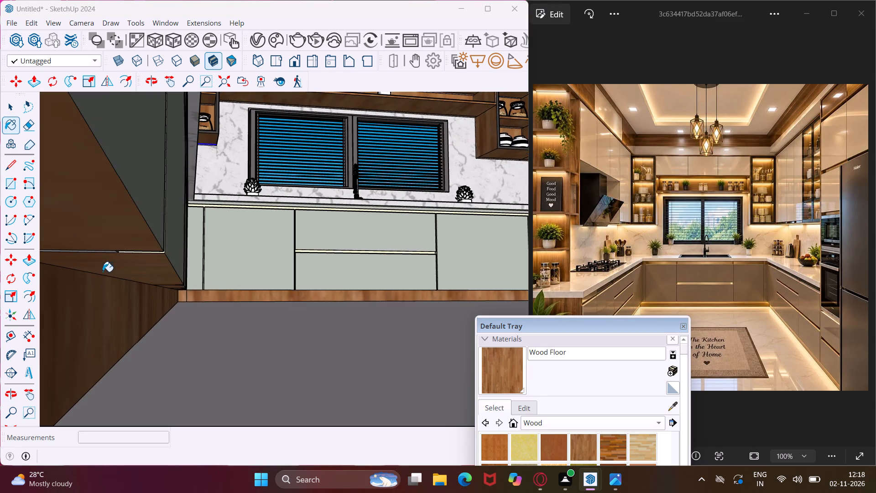
{"action": "scroll", "coordinate": [92, 253], "scroll_direction": "up", "scroll_amount": 3}
{"action": "left_click", "coordinate": [92, 253]}
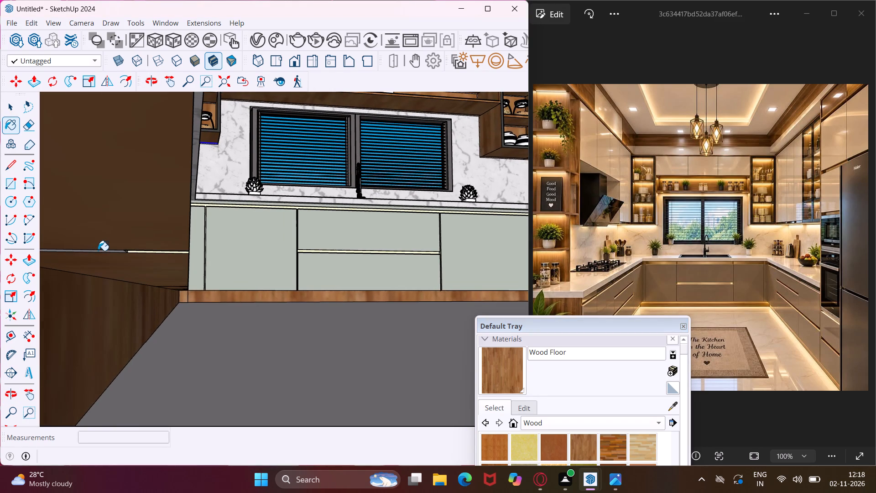
{"action": "scroll", "coordinate": [98, 251], "scroll_direction": "up", "scroll_amount": 7}
{"action": "left_click", "coordinate": [106, 250]}
{"action": "left_click", "coordinate": [110, 250]}
{"action": "scroll", "coordinate": [110, 250], "scroll_direction": "up", "scroll_amount": 1}
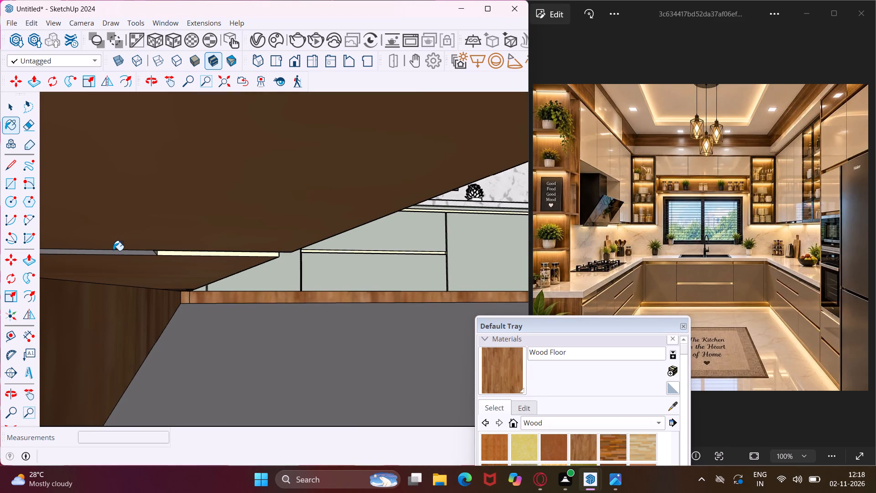
{"action": "left_click", "coordinate": [113, 251]}
{"action": "left_click", "coordinate": [118, 254]}
{"action": "middle_click_drag", "start_coordinate": [176, 278], "coordinate": [113, 294]}
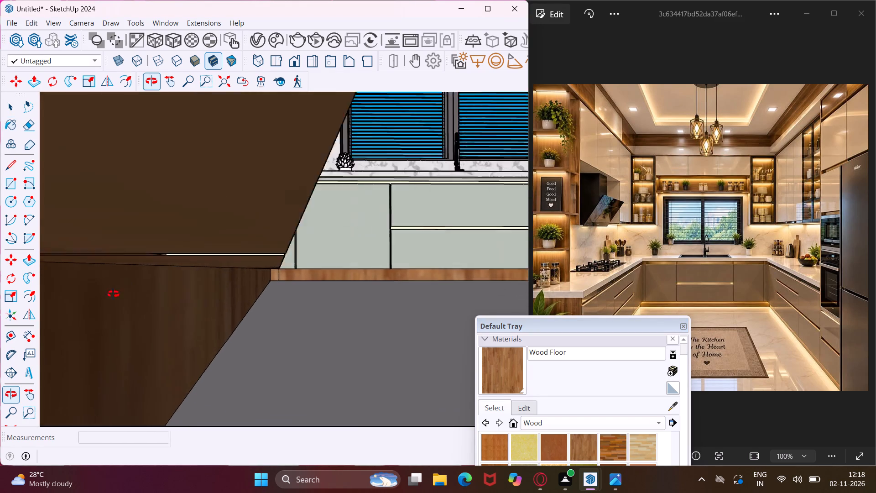
{"action": "middle_click_drag", "start_coordinate": [113, 294], "coordinate": [77, 302]}
{"action": "scroll", "coordinate": [77, 303], "scroll_direction": "down", "scroll_amount": 9}
{"action": "scroll", "coordinate": [124, 290], "scroll_direction": "down", "scroll_amount": 3}
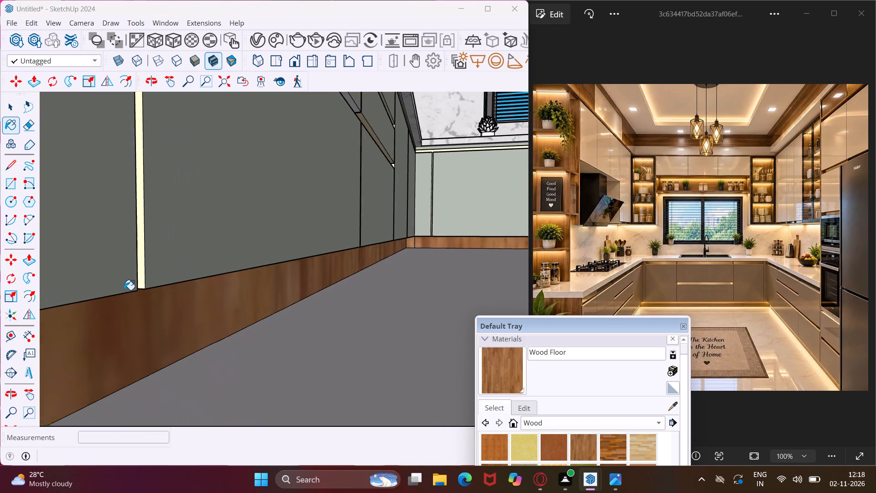
{"action": "scroll", "coordinate": [124, 290], "scroll_direction": "down", "scroll_amount": 6}
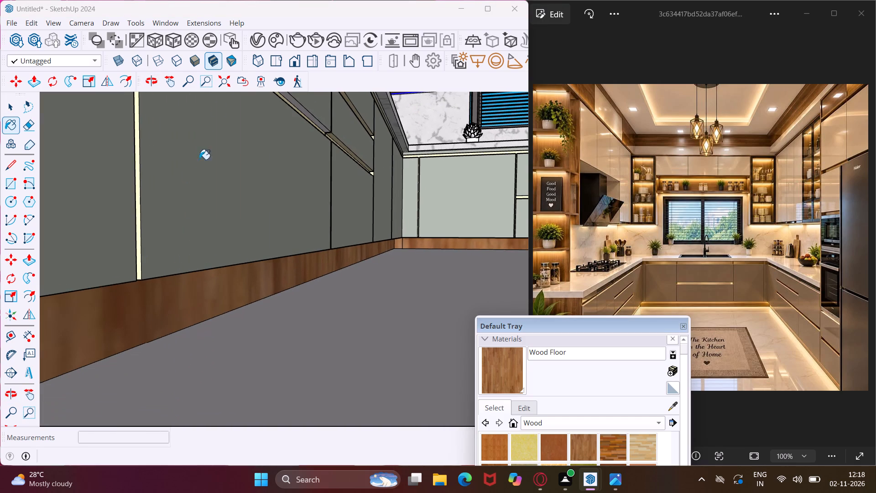
Find Gold 10k among the scene's V-Ray materials, make it the active paint material and check its diffuse colour.
{"action": "left_click", "coordinate": [269, 46]}
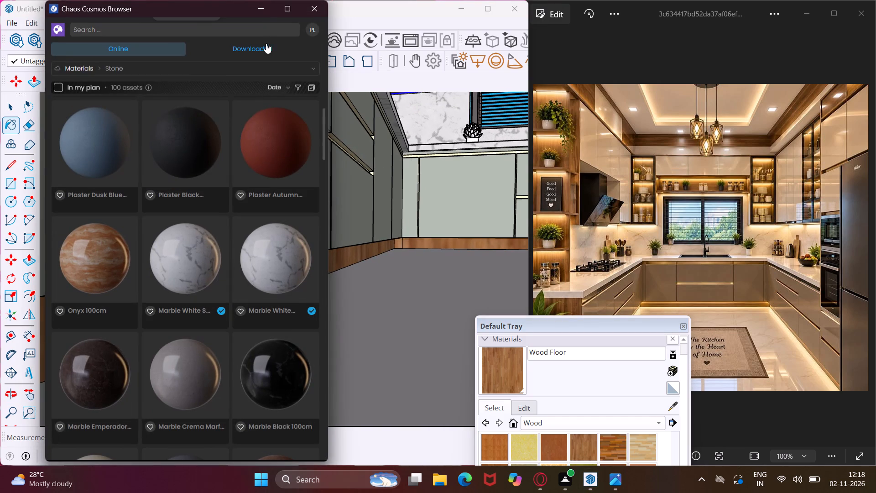
{"action": "left_click", "coordinate": [263, 16]}
{"action": "left_click", "coordinate": [263, 34]}
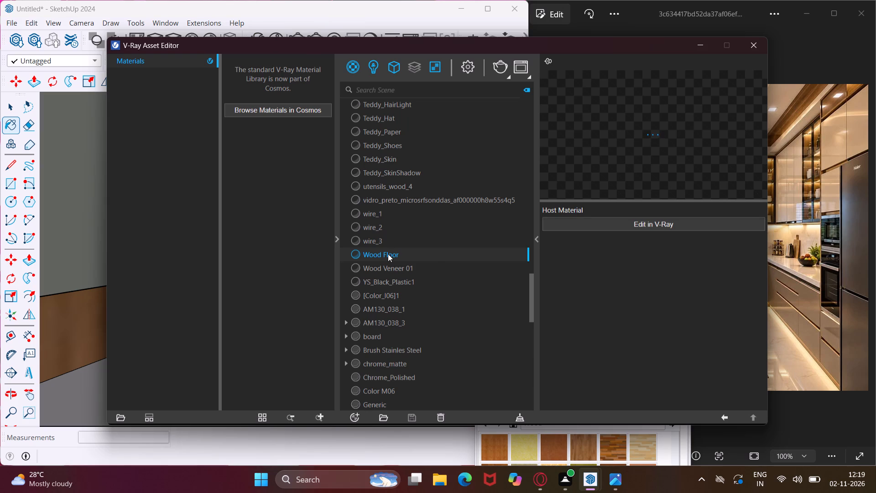
{"action": "scroll", "coordinate": [407, 176], "scroll_direction": "up", "scroll_amount": 10}
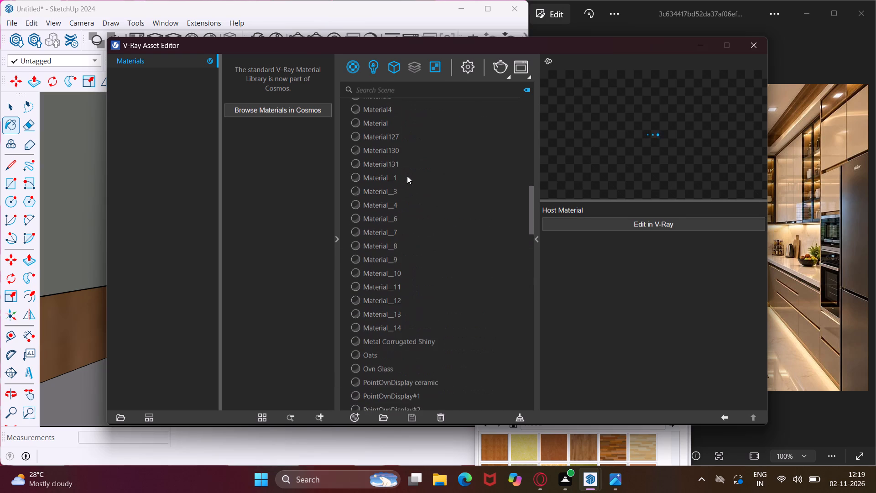
{"action": "scroll", "coordinate": [407, 176], "scroll_direction": "up", "scroll_amount": 12}
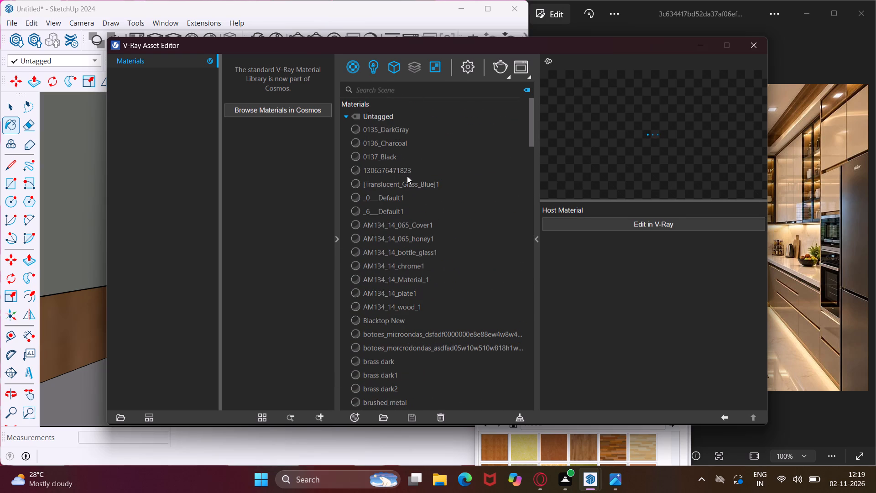
{"action": "scroll", "coordinate": [407, 176], "scroll_direction": "down", "scroll_amount": 14}
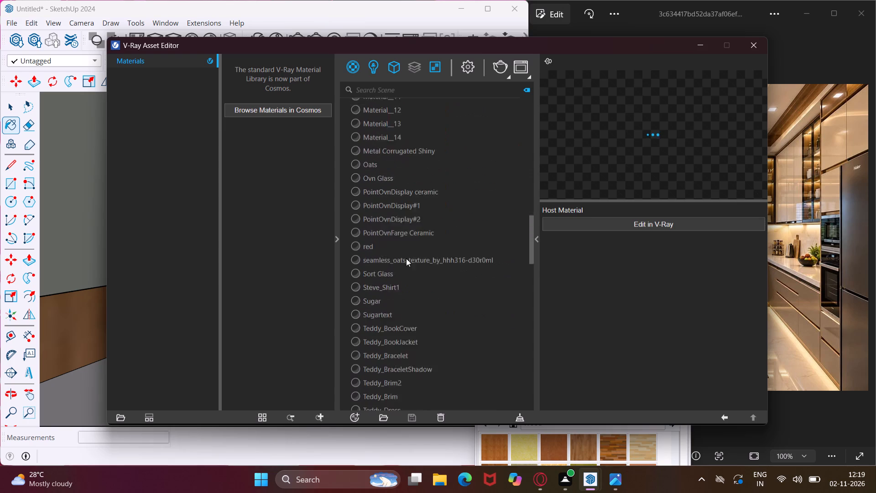
{"action": "scroll", "coordinate": [399, 268], "scroll_direction": "down", "scroll_amount": 7}
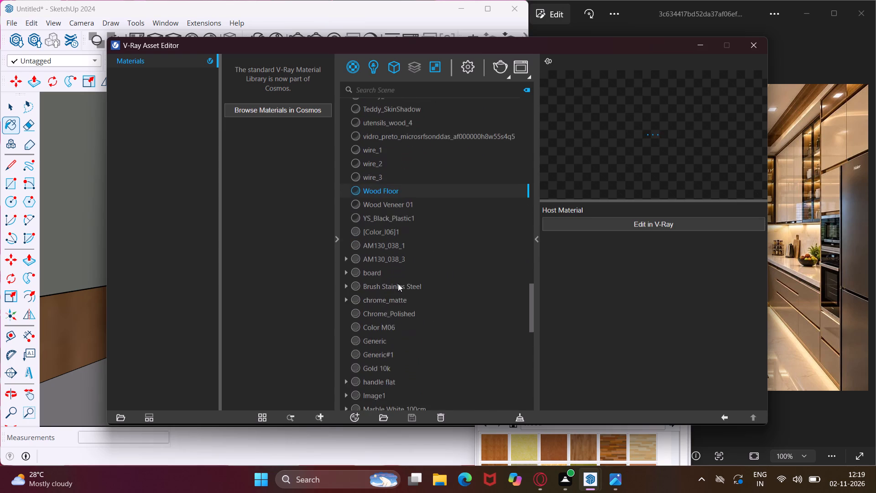
{"action": "scroll", "coordinate": [398, 283], "scroll_direction": "down", "scroll_amount": 1}
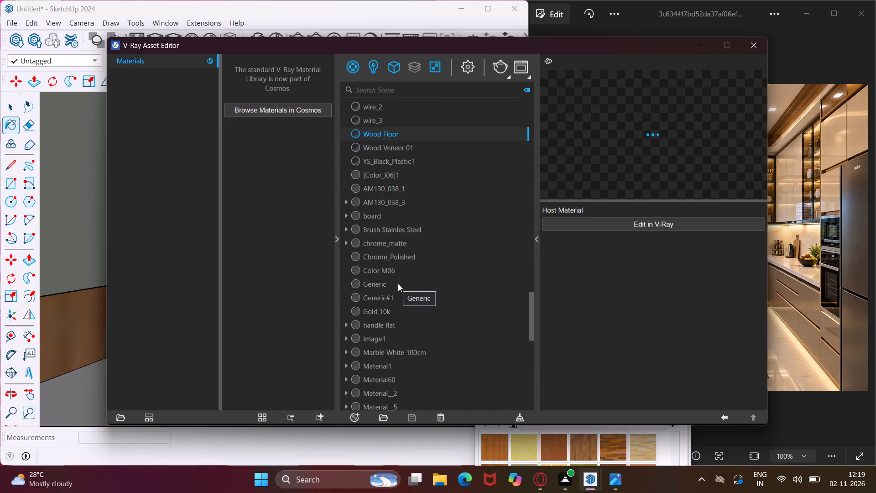
{"action": "double_click", "coordinate": [387, 311]}
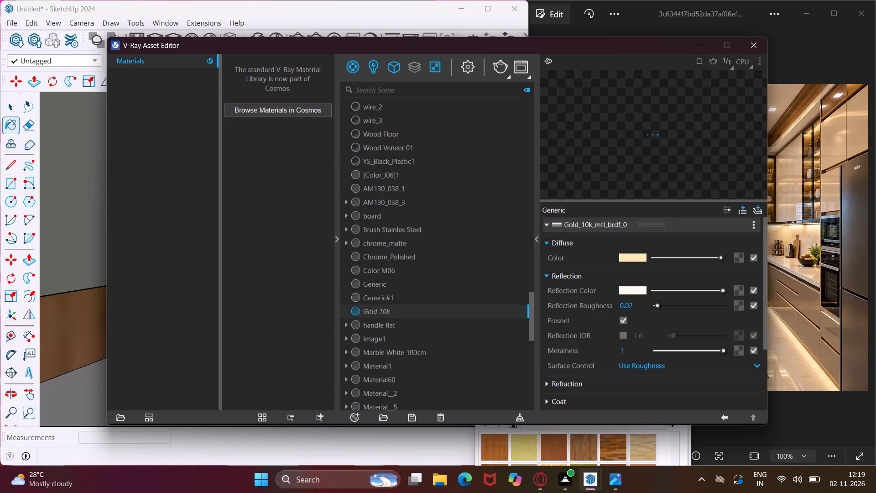
{"action": "left_click", "coordinate": [620, 256]}
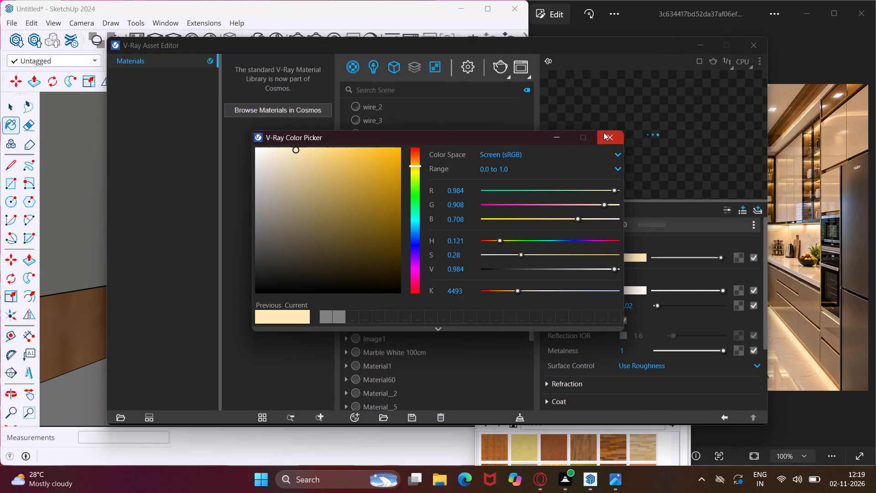
{"action": "left_click", "coordinate": [604, 132]}
{"action": "left_click", "coordinate": [695, 42]}
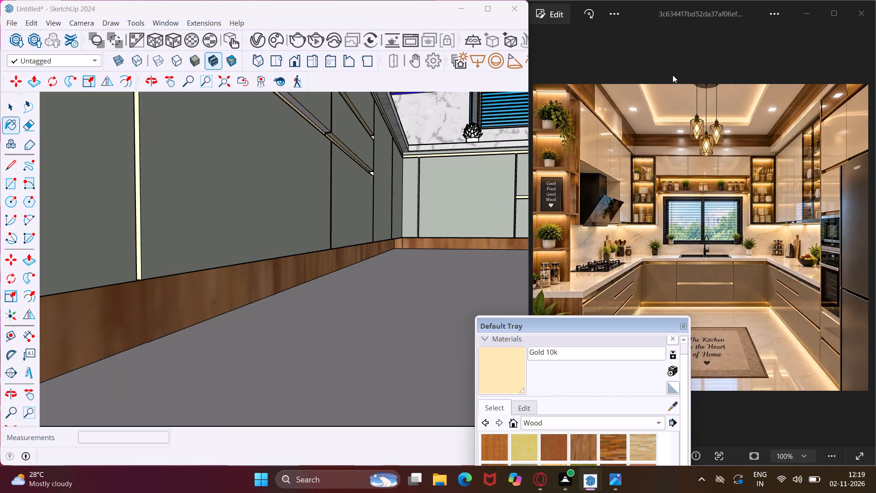
Paint the bare strip above the groove between the hob-side base drawers with Gold 10k.
{"action": "scroll", "coordinate": [311, 109], "scroll_direction": "up", "scroll_amount": 8}
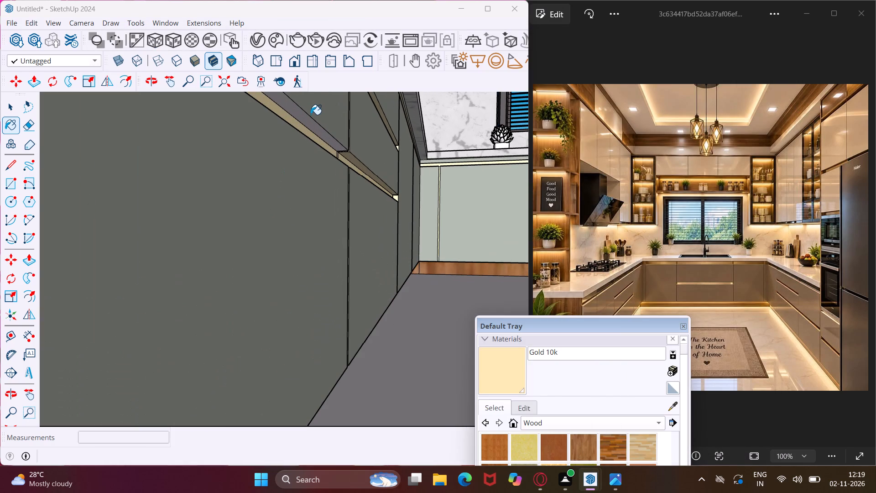
{"action": "left_click", "coordinate": [309, 120]}
{"action": "scroll", "coordinate": [300, 149], "scroll_direction": "down", "scroll_amount": 6}
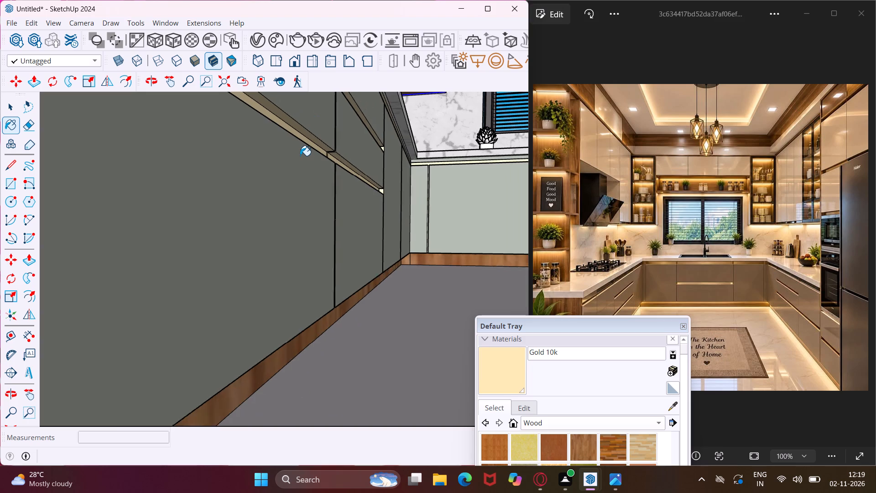
{"action": "scroll", "coordinate": [300, 156], "scroll_direction": "down", "scroll_amount": 2}
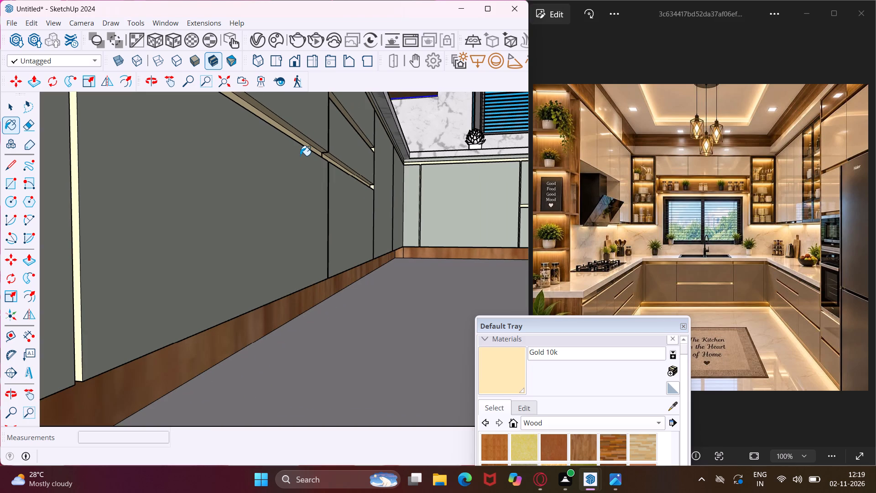
{"action": "key", "text": "Escape"}
{"action": "key", "text": "space"}
Create a V-Ray Emissive material with a pale yellow colour (R 0.956, G 0.946, B 0.66) and intensity 4.1.
{"action": "scroll", "coordinate": [345, 189], "scroll_direction": "down", "scroll_amount": 5}
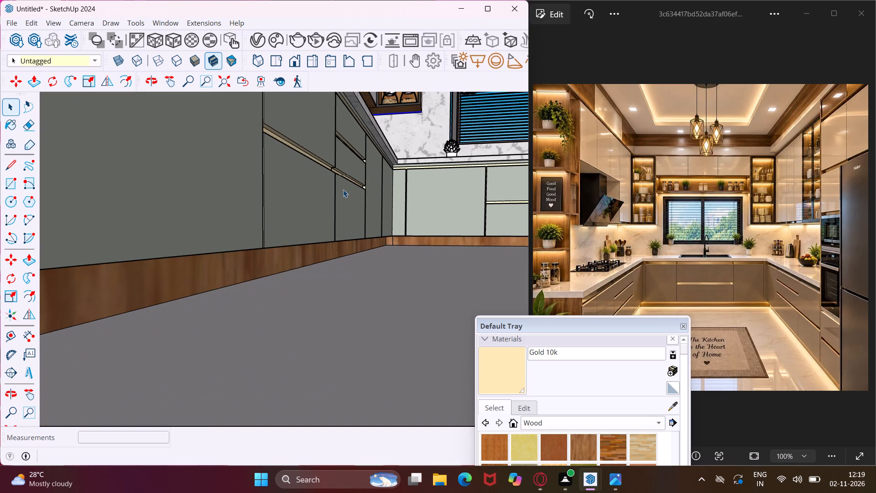
{"action": "middle_click_drag", "start_coordinate": [341, 225], "coordinate": [342, 284]}
{"action": "scroll", "coordinate": [330, 263], "scroll_direction": "down", "scroll_amount": 7}
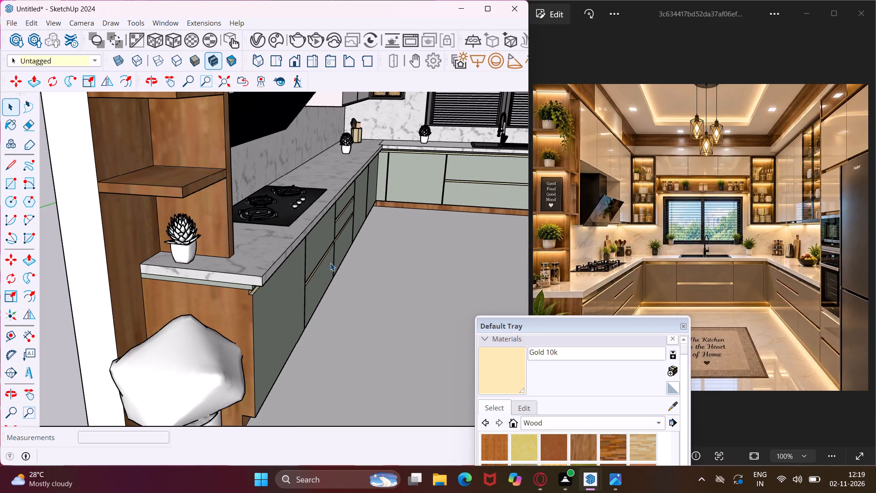
{"action": "middle_click_drag", "start_coordinate": [330, 263], "coordinate": [284, 234]}
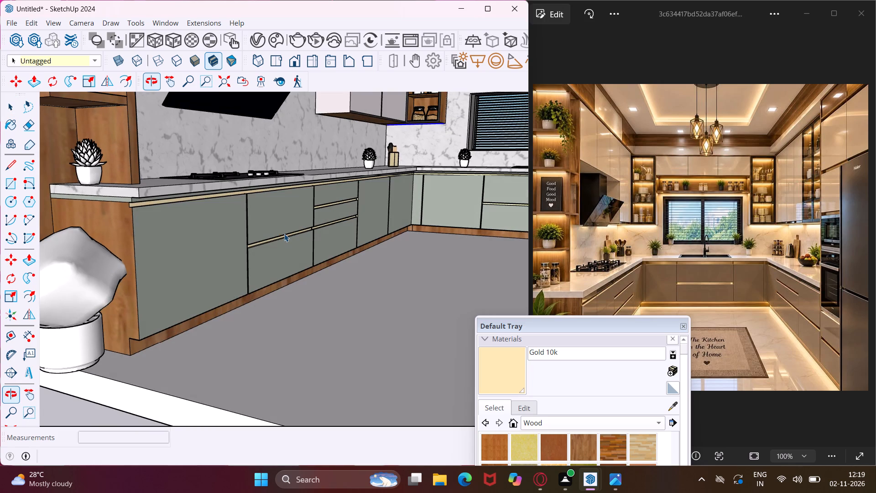
{"action": "scroll", "coordinate": [284, 234], "scroll_direction": "down", "scroll_amount": 8}
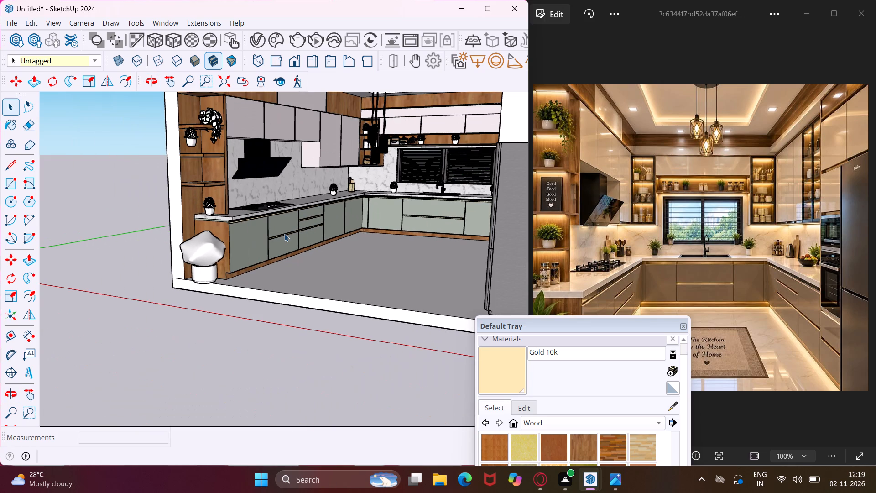
{"action": "left_click", "coordinate": [258, 38]}
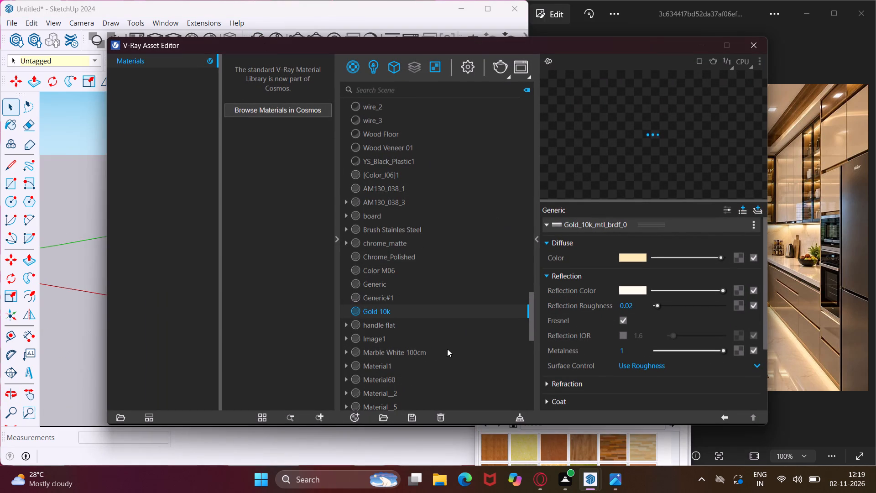
{"action": "left_click", "coordinate": [359, 416]}
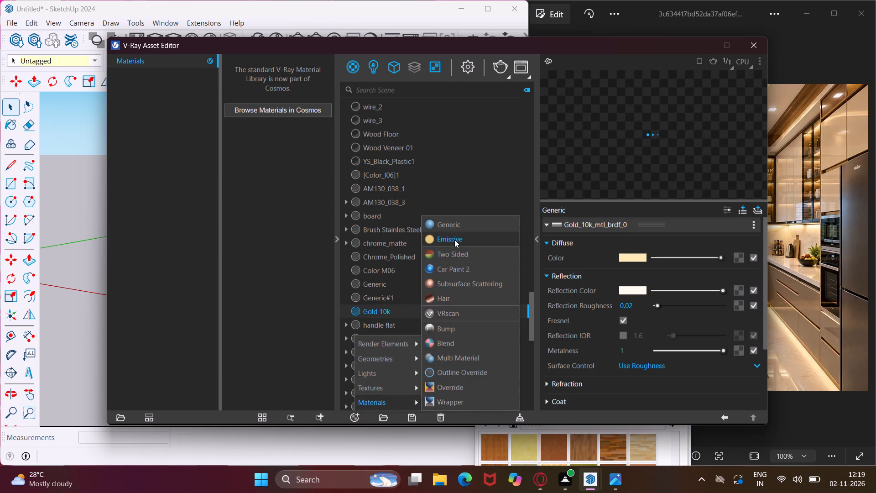
{"action": "left_click", "coordinate": [454, 240]}
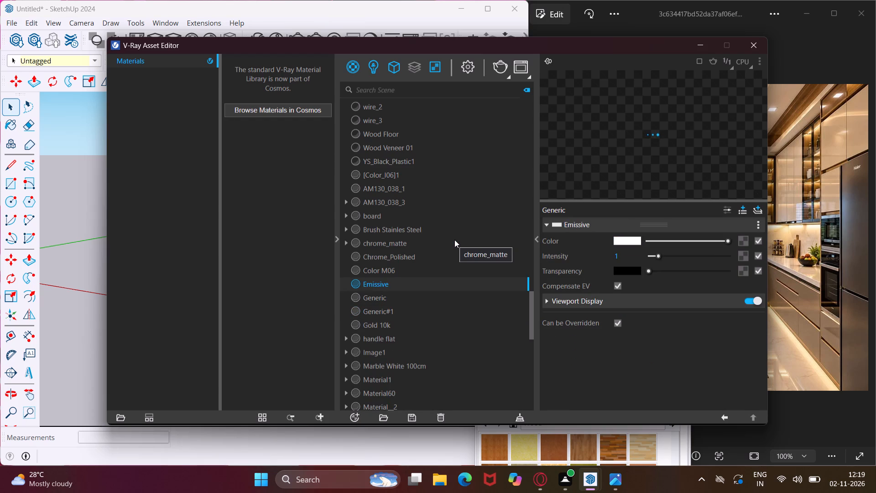
{"action": "left_click", "coordinate": [629, 241]}
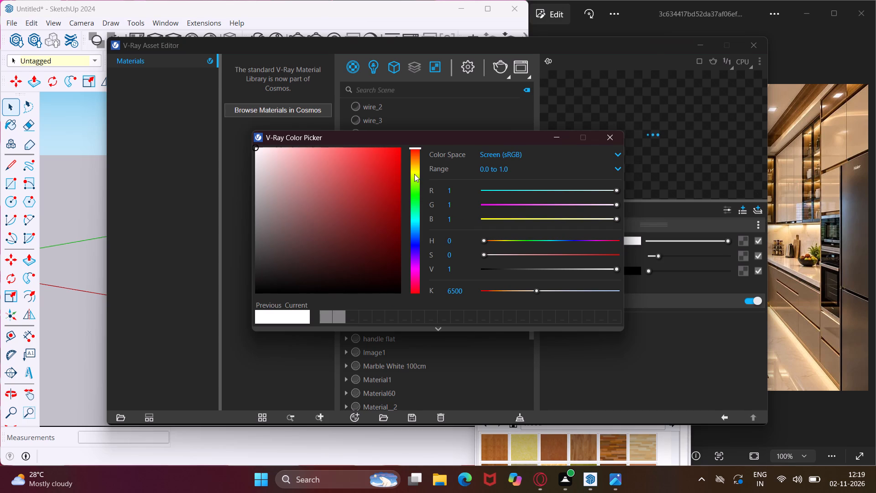
{"action": "left_click", "coordinate": [414, 174]}
{"action": "left_click", "coordinate": [414, 171]}
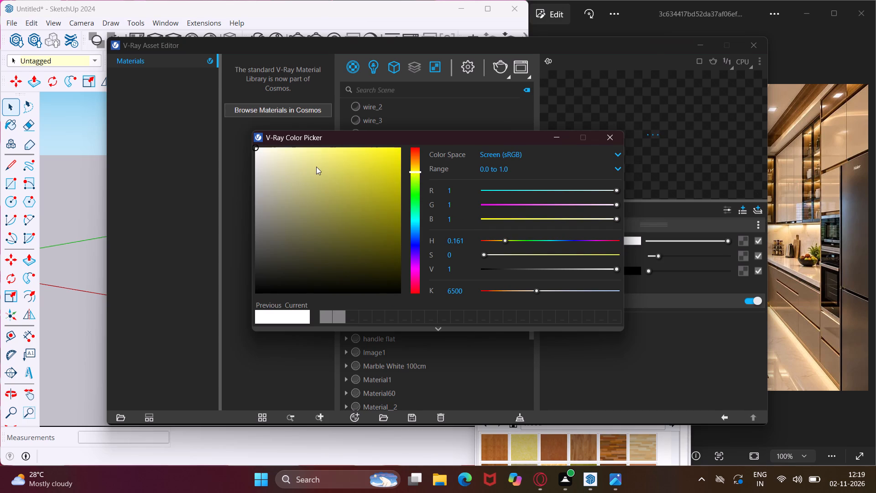
{"action": "left_click", "coordinate": [301, 154]}
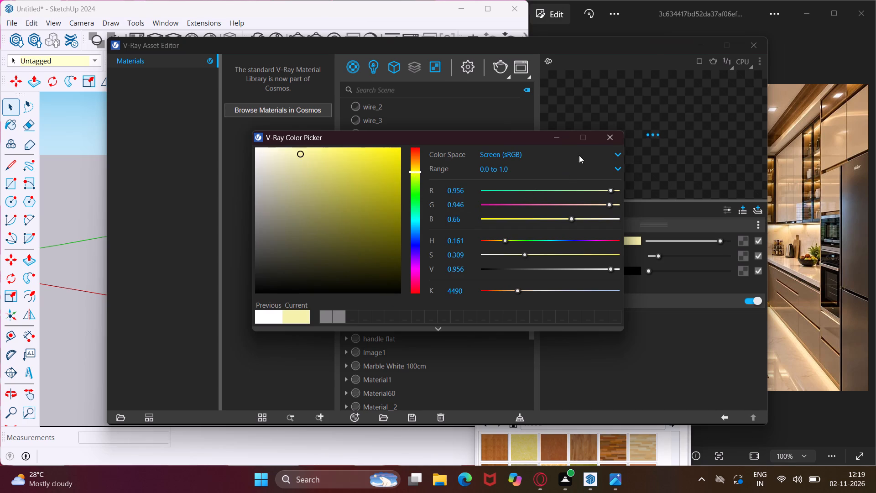
{"action": "left_click", "coordinate": [560, 141]}
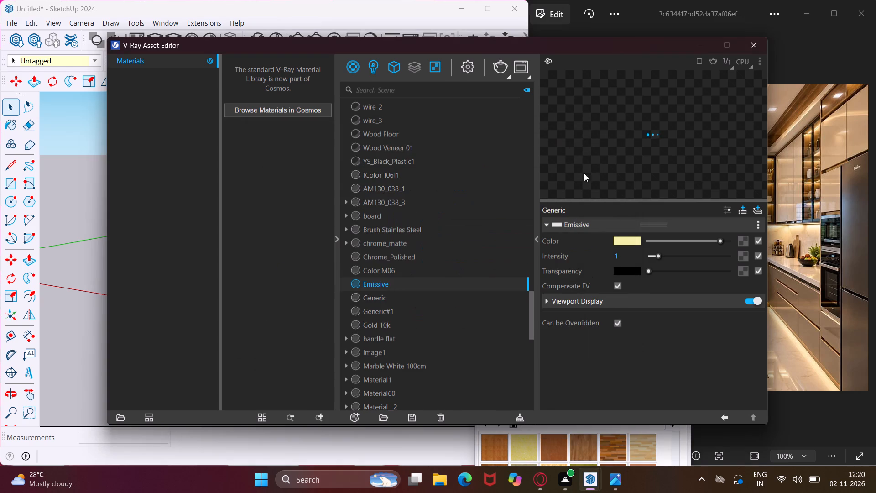
{"action": "left_click_drag", "start_coordinate": [655, 256], "coordinate": [682, 257]}
{"action": "double_click", "coordinate": [501, 282]}
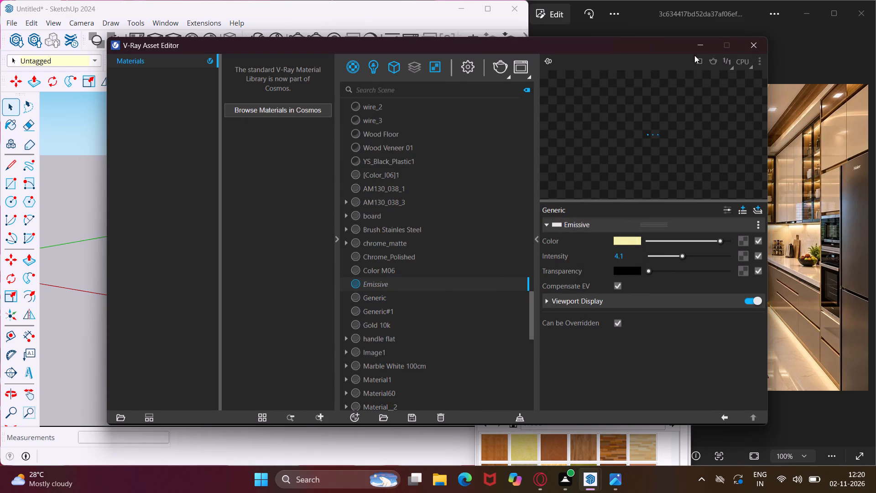
{"action": "left_click", "coordinate": [699, 45]}
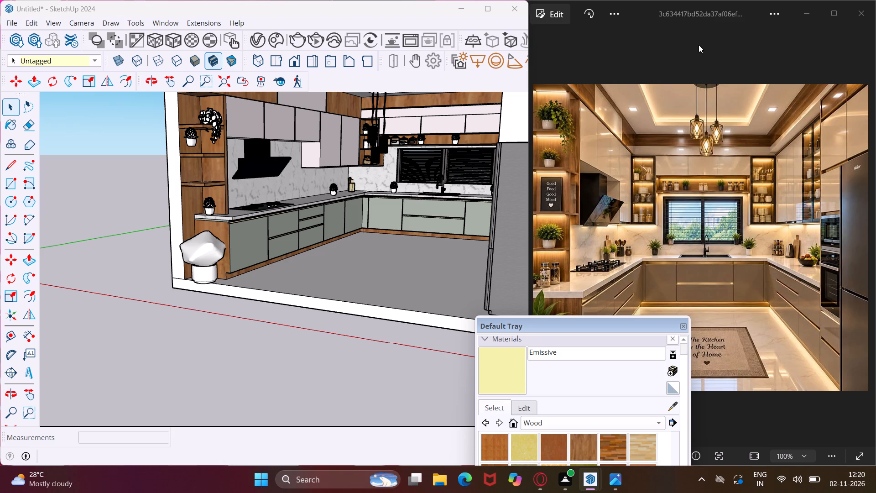
Paint the narrow strip along the wall under the upper cabinets beside the range hood with Emissive.
{"action": "left_click", "coordinate": [519, 373]}
{"action": "scroll", "coordinate": [265, 141], "scroll_direction": "up", "scroll_amount": 10}
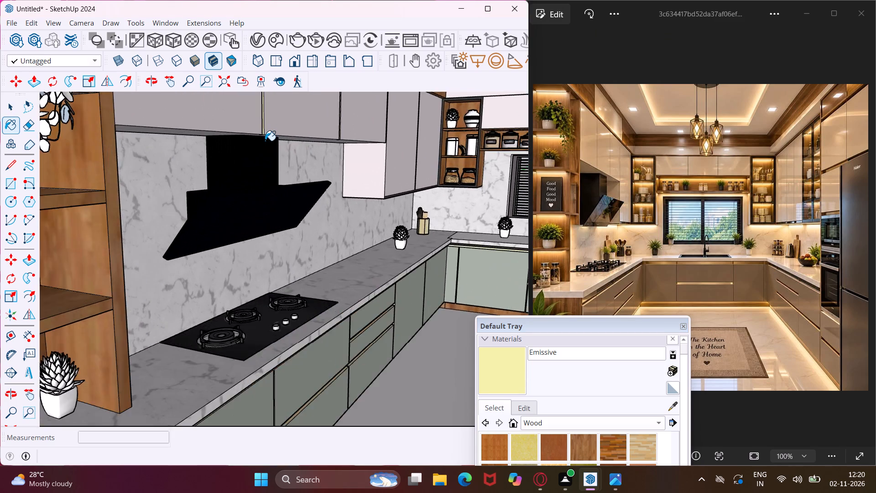
{"action": "scroll", "coordinate": [265, 141], "scroll_direction": "up", "scroll_amount": 6}
{"action": "middle_click_drag", "start_coordinate": [131, 152], "coordinate": [198, 137]}
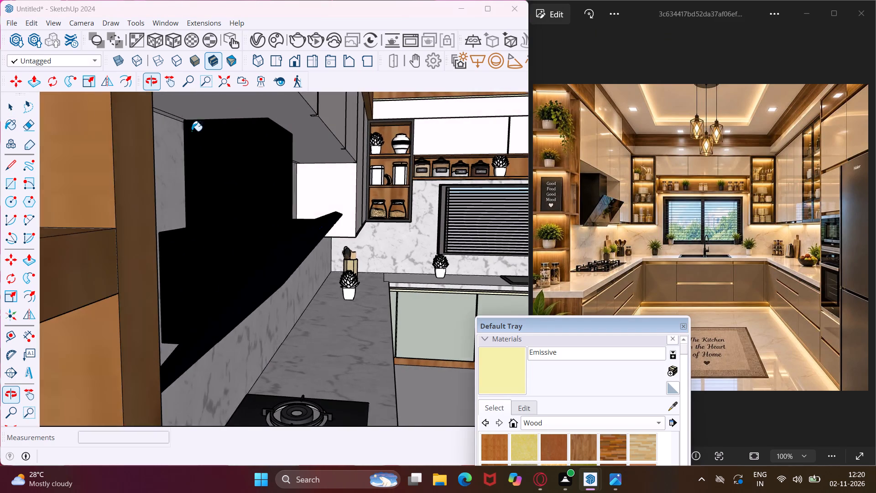
{"action": "scroll", "coordinate": [172, 118], "scroll_direction": "up", "scroll_amount": 8}
{"action": "left_click", "coordinate": [168, 115]}
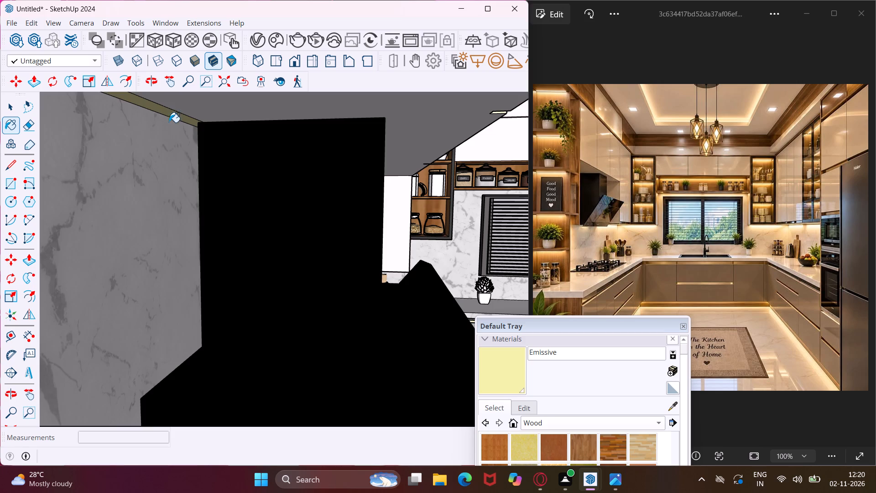
Paint the narrow strip along the wall under the upper cabinet between the range hood and the corner with Emissive.
{"action": "scroll", "coordinate": [162, 133], "scroll_direction": "down", "scroll_amount": 10}
{"action": "scroll", "coordinate": [353, 197], "scroll_direction": "up", "scroll_amount": 3}
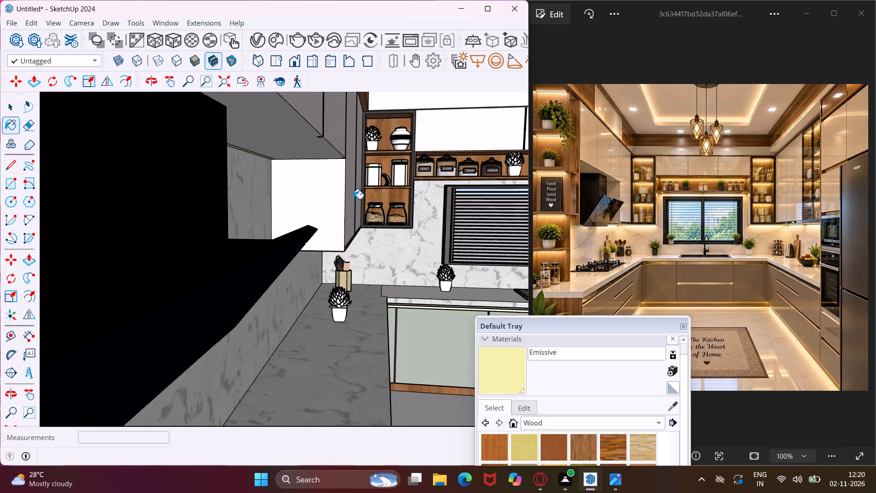
{"action": "scroll", "coordinate": [353, 199], "scroll_direction": "up", "scroll_amount": 1}
{"action": "scroll", "coordinate": [351, 238], "scroll_direction": "up", "scroll_amount": 3}
{"action": "middle_click_drag", "start_coordinate": [333, 291], "coordinate": [312, 261]}
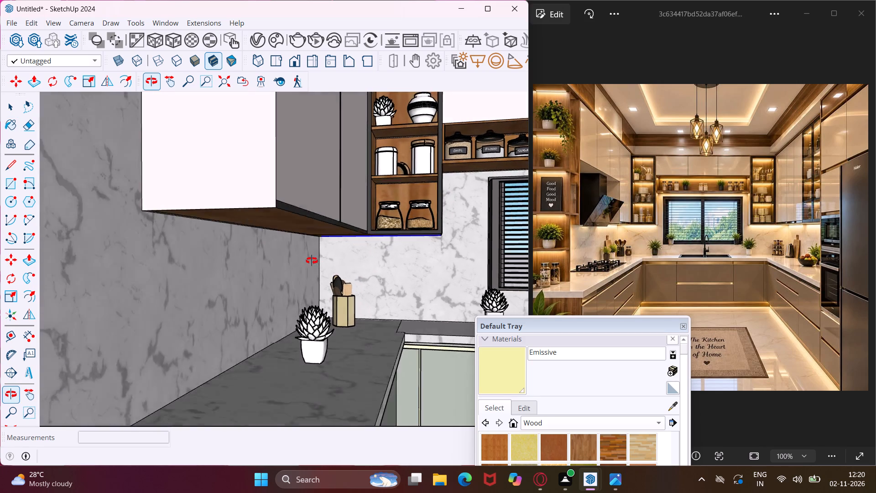
{"action": "middle_click_drag", "start_coordinate": [312, 261], "coordinate": [306, 243]}
{"action": "scroll", "coordinate": [146, 175], "scroll_direction": "up", "scroll_amount": 6}
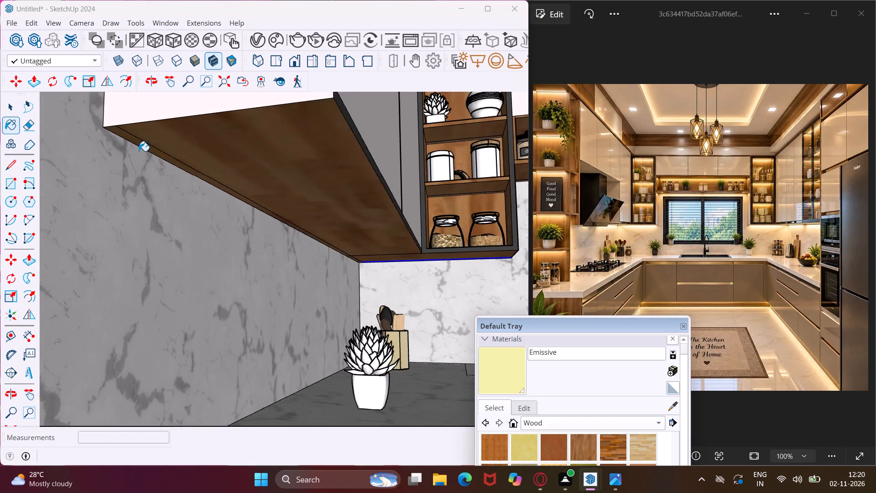
{"action": "scroll", "coordinate": [139, 151], "scroll_direction": "up", "scroll_amount": 5}
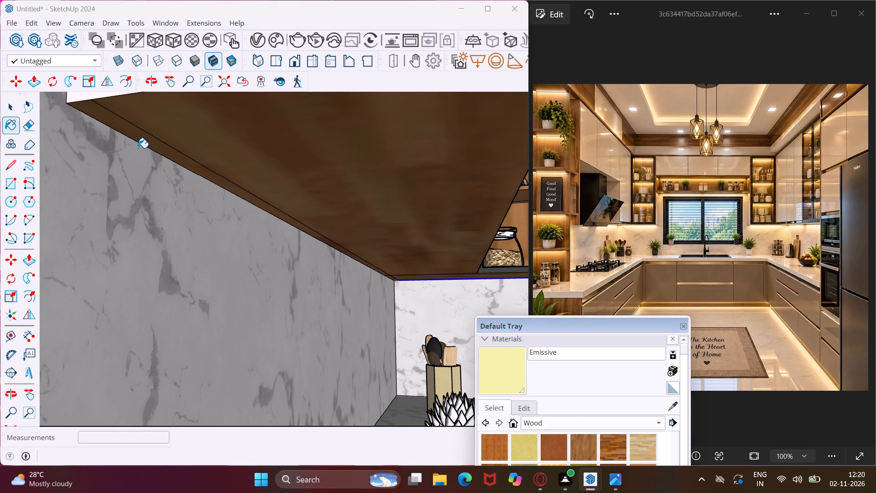
{"action": "left_click", "coordinate": [137, 136]}
{"action": "scroll", "coordinate": [126, 132], "scroll_direction": "down", "scroll_amount": 3}
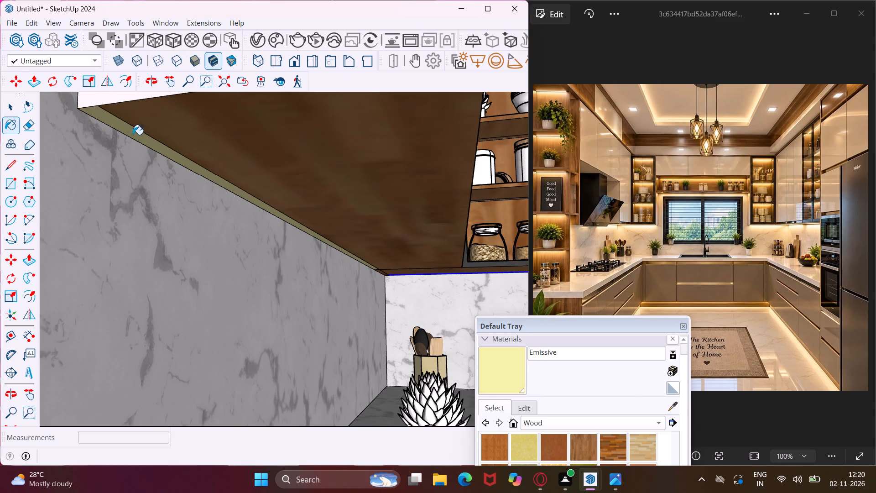
Paint the strip's short corner piece and the rear strip beneath the adjoining open shelf unit on the window wall with Emissive.
{"action": "scroll", "coordinate": [368, 260], "scroll_direction": "up", "scroll_amount": 11}
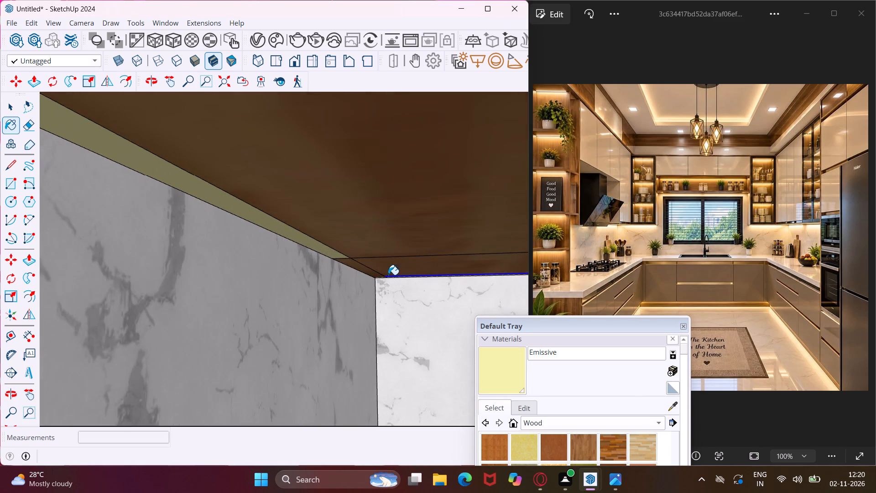
{"action": "middle_click_drag", "start_coordinate": [388, 275], "coordinate": [340, 237]}
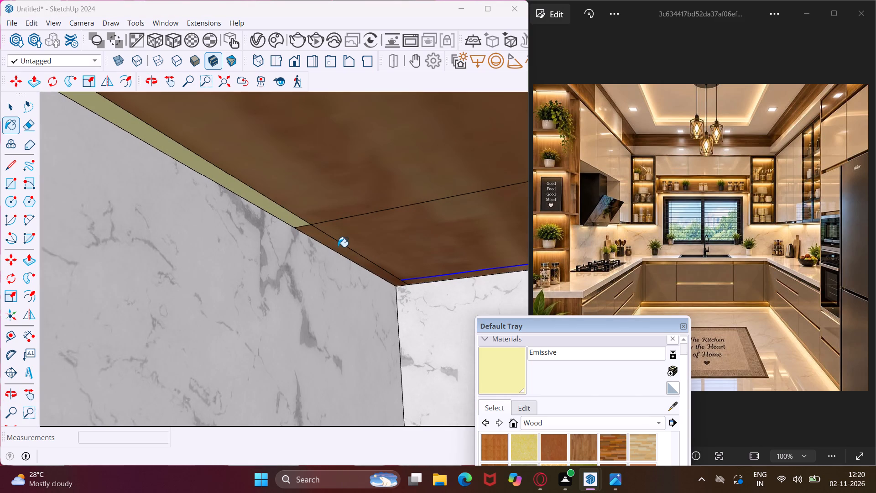
{"action": "left_click", "coordinate": [338, 247]}
{"action": "scroll", "coordinate": [426, 281], "scroll_direction": "up", "scroll_amount": 7}
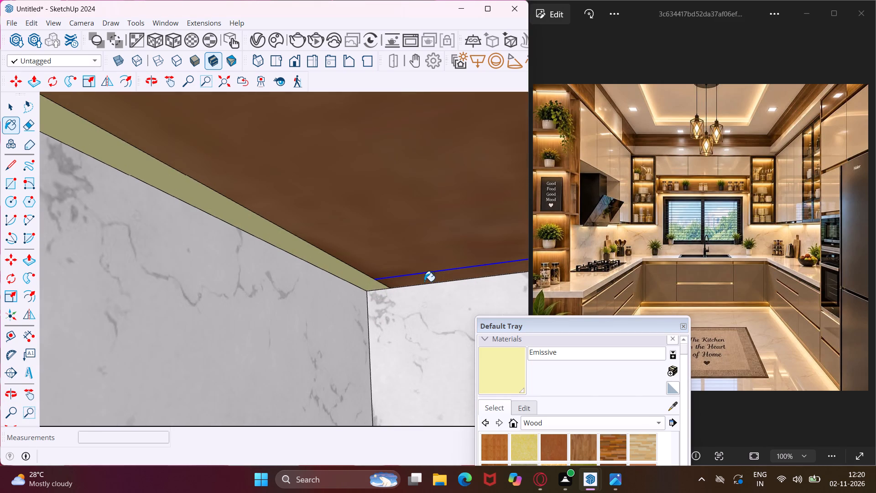
{"action": "left_click", "coordinate": [424, 281]}
{"action": "scroll", "coordinate": [249, 319], "scroll_direction": "down", "scroll_amount": 16}
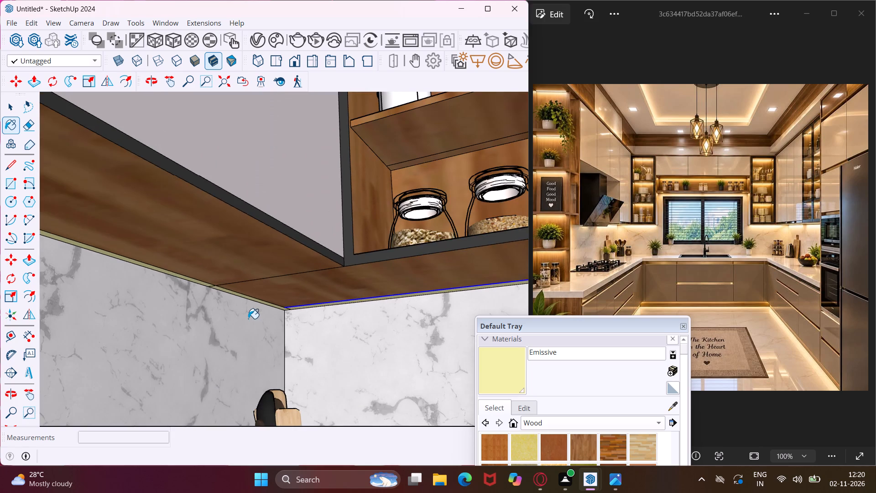
Paint the rear strips above the glass jars in the open shelf unit and beneath the long shelf over the window with Emissive.
{"action": "scroll", "coordinate": [248, 319], "scroll_direction": "down", "scroll_amount": 1}
{"action": "scroll", "coordinate": [401, 179], "scroll_direction": "up", "scroll_amount": 7}
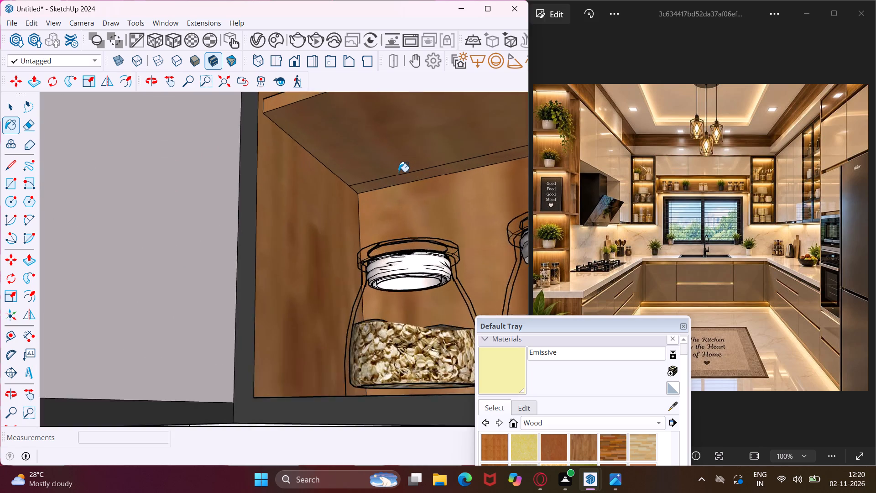
{"action": "scroll", "coordinate": [398, 172], "scroll_direction": "up", "scroll_amount": 3}
{"action": "left_click", "coordinate": [407, 179]}
{"action": "scroll", "coordinate": [203, 219], "scroll_direction": "down", "scroll_amount": 5}
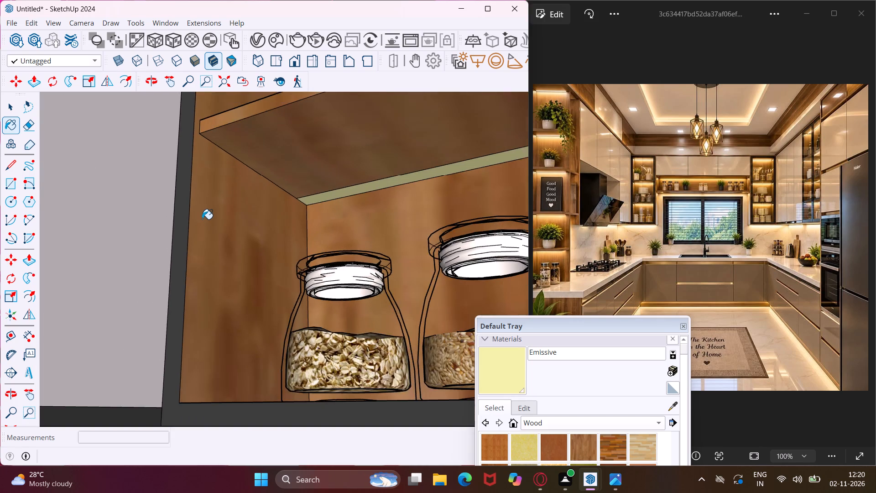
{"action": "scroll", "coordinate": [202, 219], "scroll_direction": "down", "scroll_amount": 9}
{"action": "scroll", "coordinate": [373, 166], "scroll_direction": "up", "scroll_amount": 4}
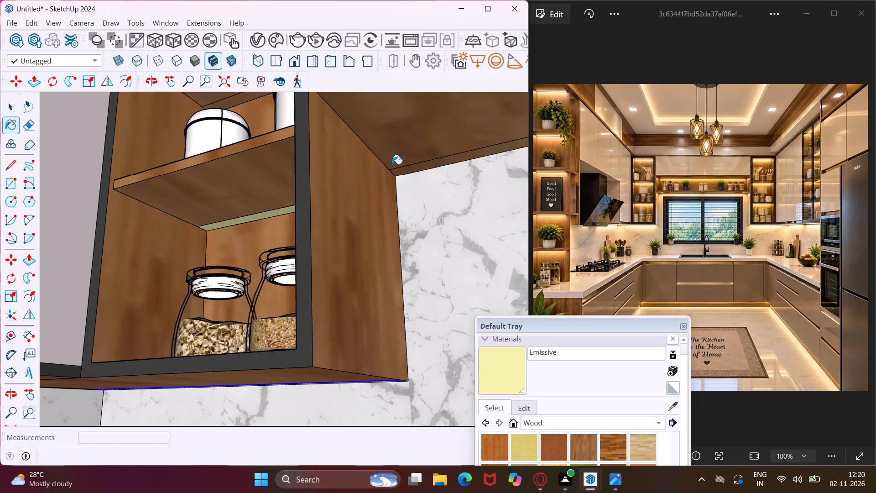
{"action": "scroll", "coordinate": [392, 164], "scroll_direction": "up", "scroll_amount": 2}
{"action": "left_click", "coordinate": [405, 170]}
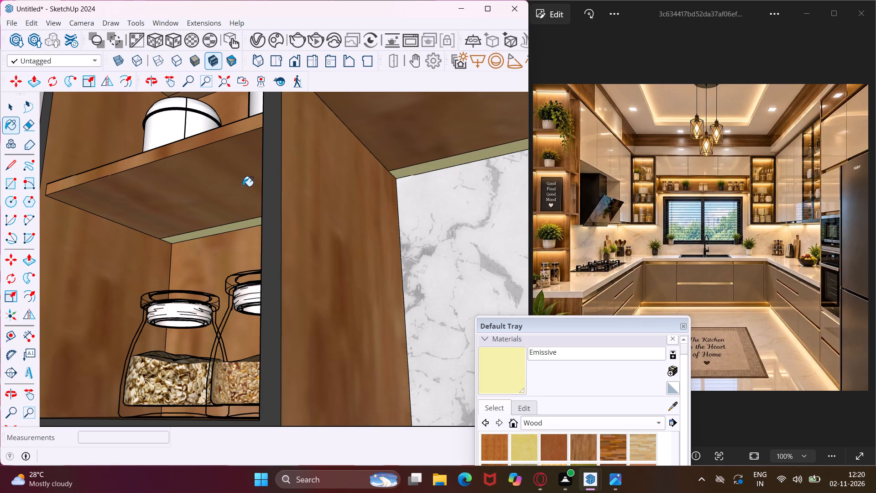
Paint the rear strips above the shelf unit's white canisters and above the labelled jars in the niche over the window with Emissive.
{"action": "middle_click_drag", "start_coordinate": [237, 185], "coordinate": [262, 222]}
{"action": "scroll", "coordinate": [261, 223], "scroll_direction": "down", "scroll_amount": 9}
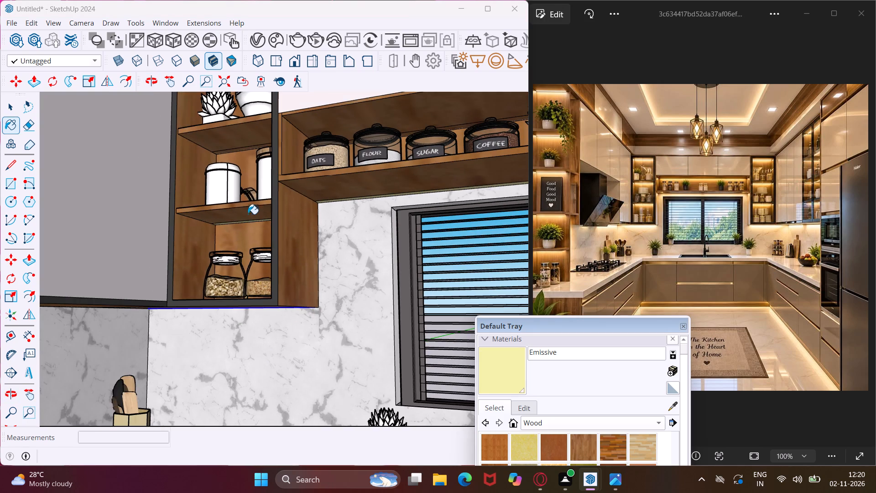
{"action": "scroll", "coordinate": [252, 147], "scroll_direction": "up", "scroll_amount": 7}
{"action": "left_click", "coordinate": [249, 147]}
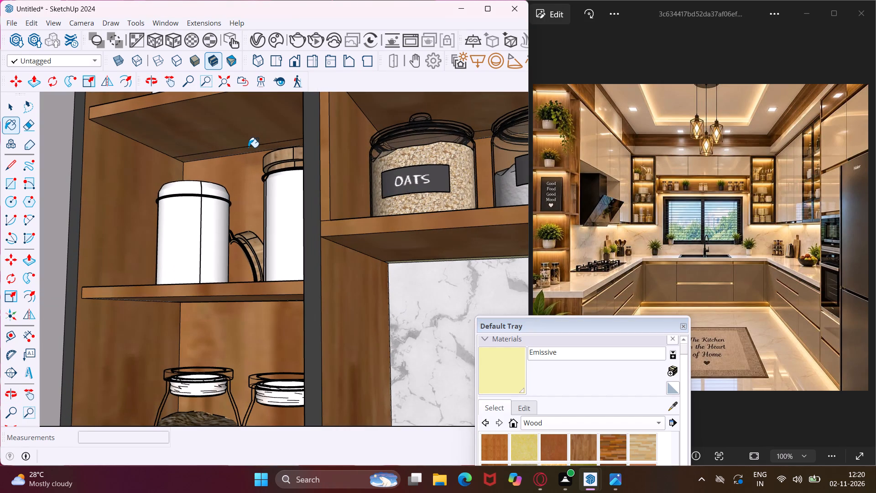
{"action": "left_click", "coordinate": [247, 147]}
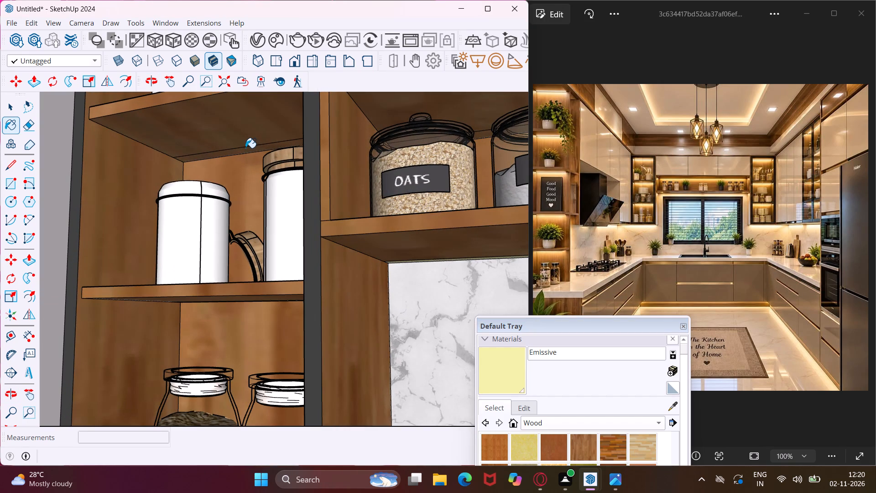
{"action": "left_click", "coordinate": [245, 149]}
{"action": "scroll", "coordinate": [457, 140], "scroll_direction": "up", "scroll_amount": 4}
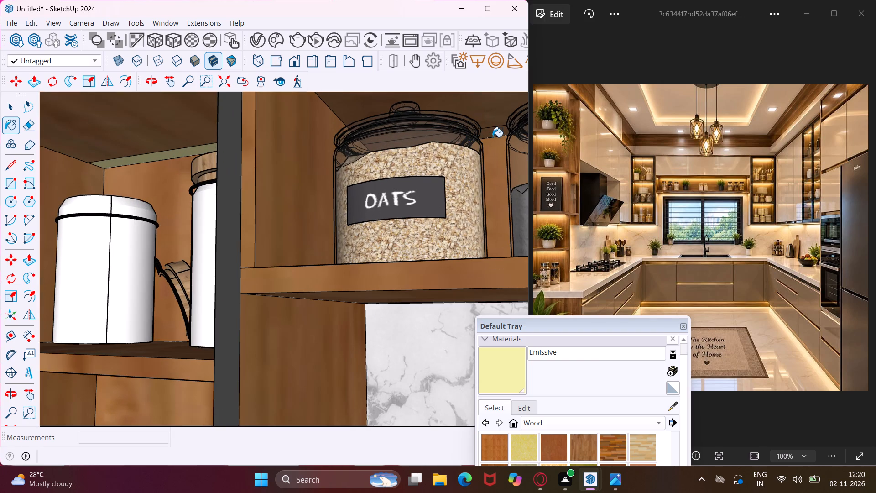
{"action": "left_click", "coordinate": [492, 133]}
{"action": "scroll", "coordinate": [454, 141], "scroll_direction": "down", "scroll_amount": 10}
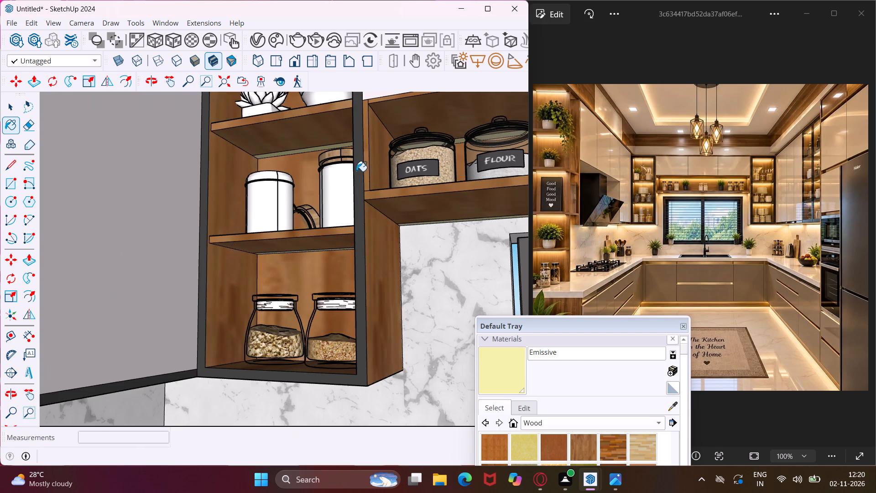
Paint the rear strip in the open shelf unit's top compartment, above the plant and vase, with Emissive.
{"action": "middle_click_drag", "start_coordinate": [344, 171], "coordinate": [349, 228]}
{"action": "scroll", "coordinate": [348, 228], "scroll_direction": "down", "scroll_amount": 7}
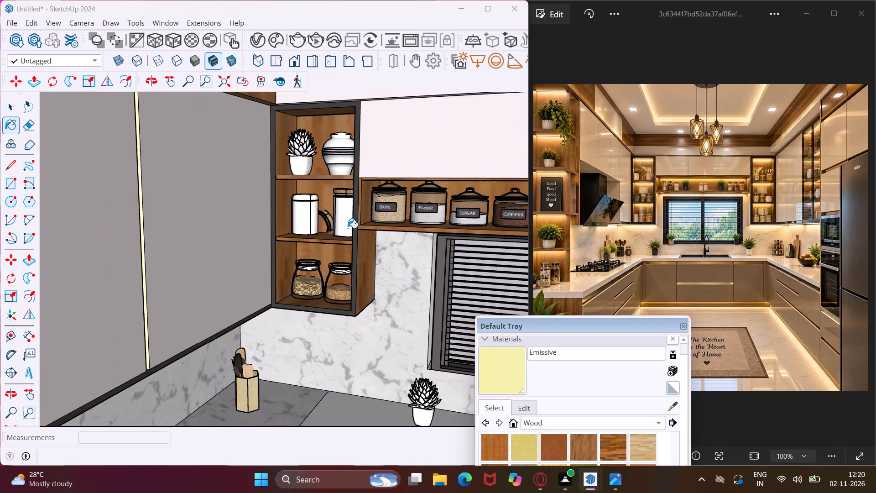
{"action": "scroll", "coordinate": [348, 228], "scroll_direction": "down", "scroll_amount": 1}
{"action": "scroll", "coordinate": [334, 126], "scroll_direction": "up", "scroll_amount": 10}
{"action": "middle_click_drag", "start_coordinate": [334, 126], "coordinate": [338, 92]}
{"action": "scroll", "coordinate": [343, 131], "scroll_direction": "up", "scroll_amount": 5}
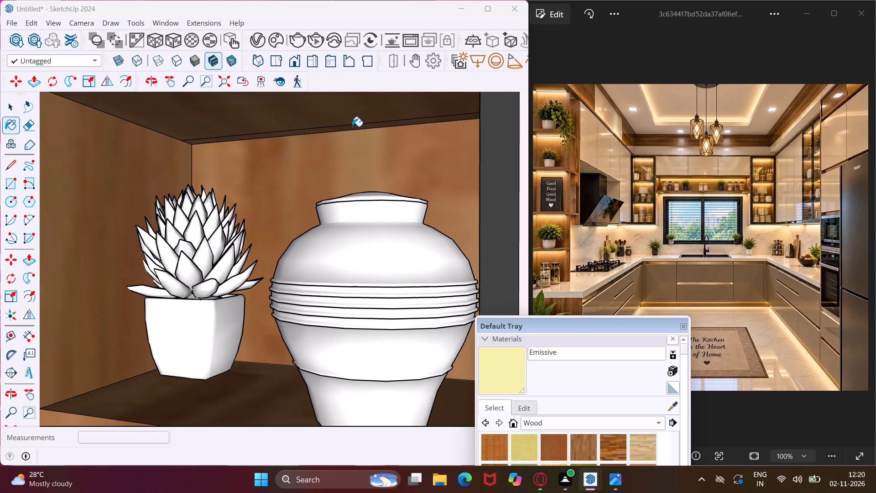
{"action": "left_click", "coordinate": [352, 126]}
{"action": "scroll", "coordinate": [166, 162], "scroll_direction": "down", "scroll_amount": 9}
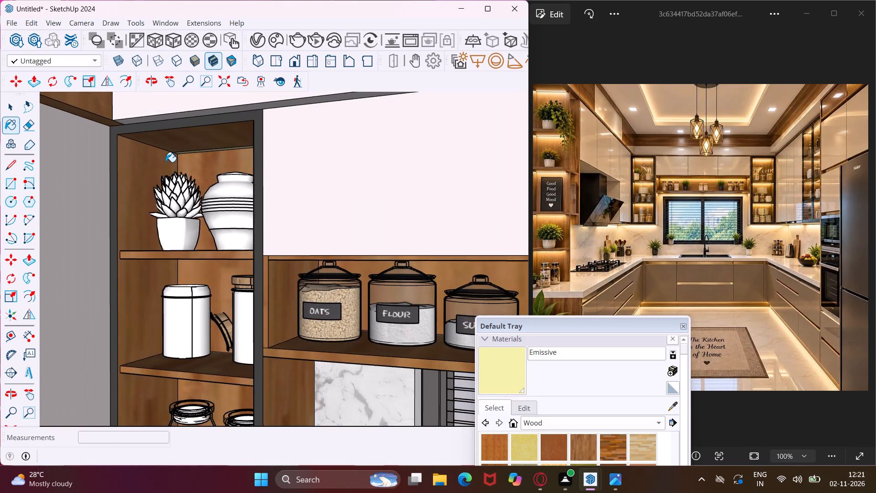
Paint the rear strip above the white canisters in the open shelf unit on the window's other side with Emissive.
{"action": "scroll", "coordinate": [166, 162], "scroll_direction": "down", "scroll_amount": 12}
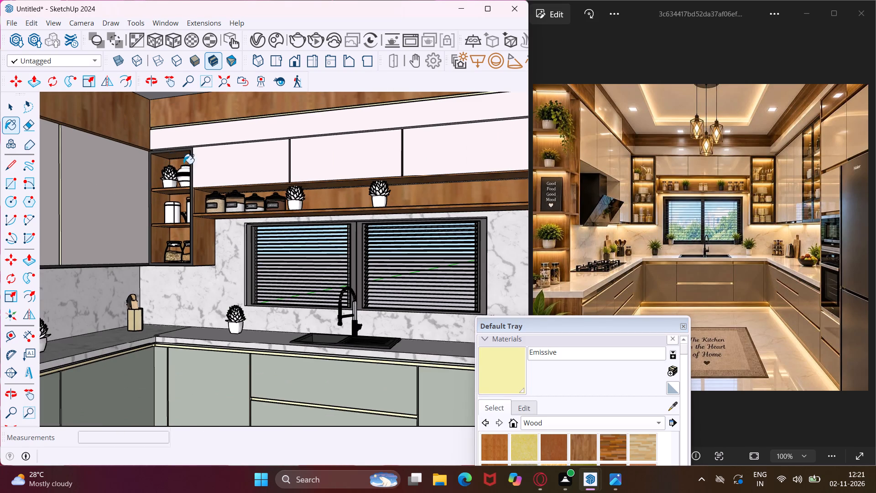
{"action": "scroll", "coordinate": [188, 164], "scroll_direction": "down", "scroll_amount": 1}
{"action": "middle_click_drag", "start_coordinate": [198, 166], "coordinate": [260, 175]}
{"action": "scroll", "coordinate": [228, 178], "scroll_direction": "down", "scroll_amount": 4}
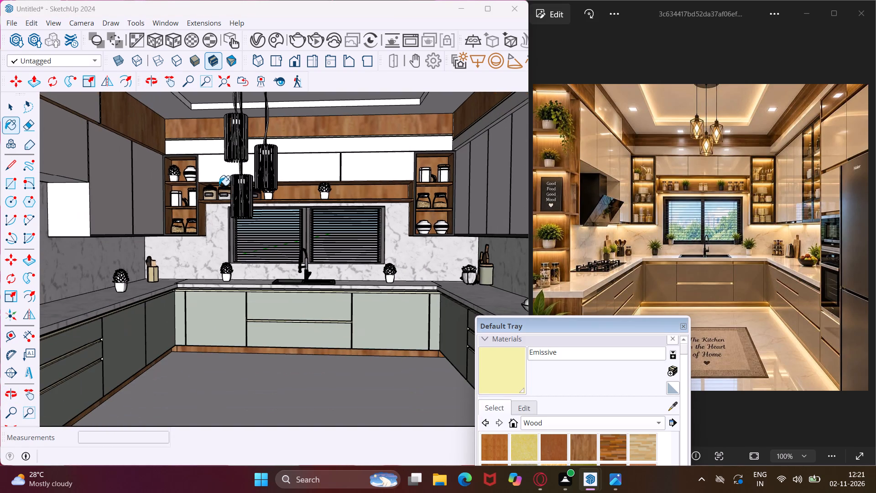
{"action": "scroll", "coordinate": [430, 172], "scroll_direction": "up", "scroll_amount": 9}
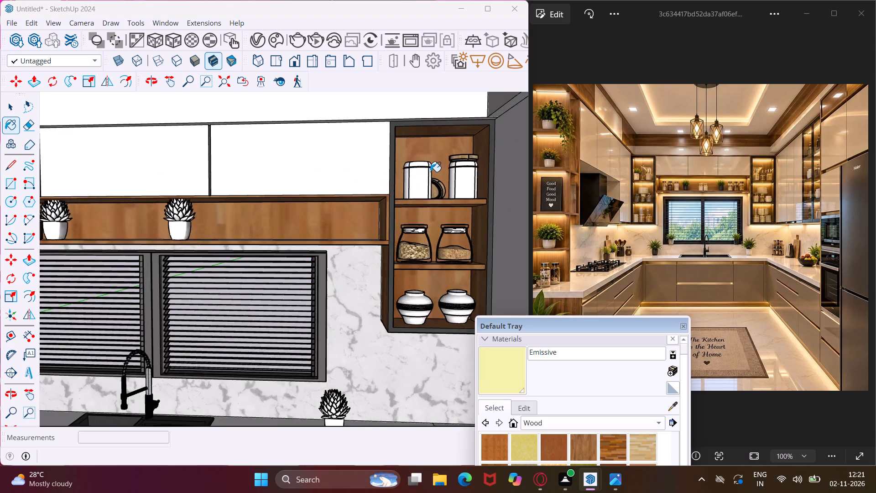
{"action": "scroll", "coordinate": [430, 172], "scroll_direction": "up", "scroll_amount": 10}
{"action": "scroll", "coordinate": [452, 131], "scroll_direction": "down", "scroll_amount": 5}
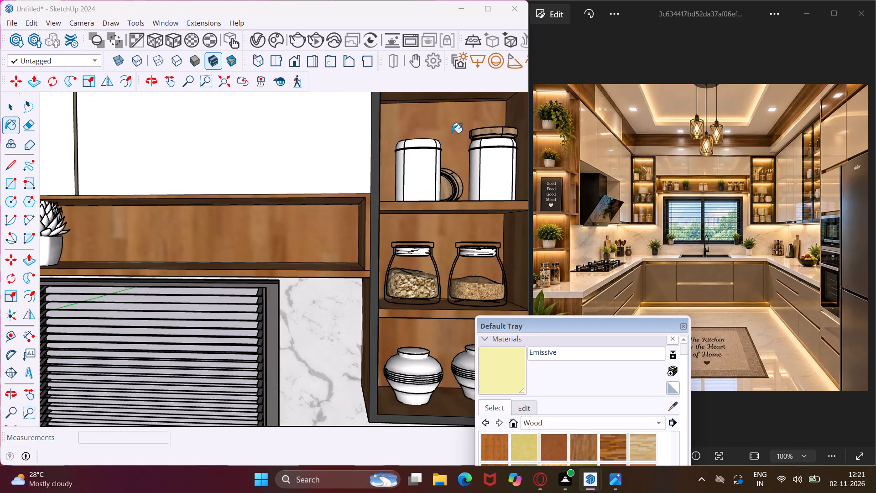
{"action": "scroll", "coordinate": [452, 133], "scroll_direction": "down", "scroll_amount": 3}
{"action": "scroll", "coordinate": [458, 115], "scroll_direction": "up", "scroll_amount": 7}
{"action": "left_click", "coordinate": [461, 103]}
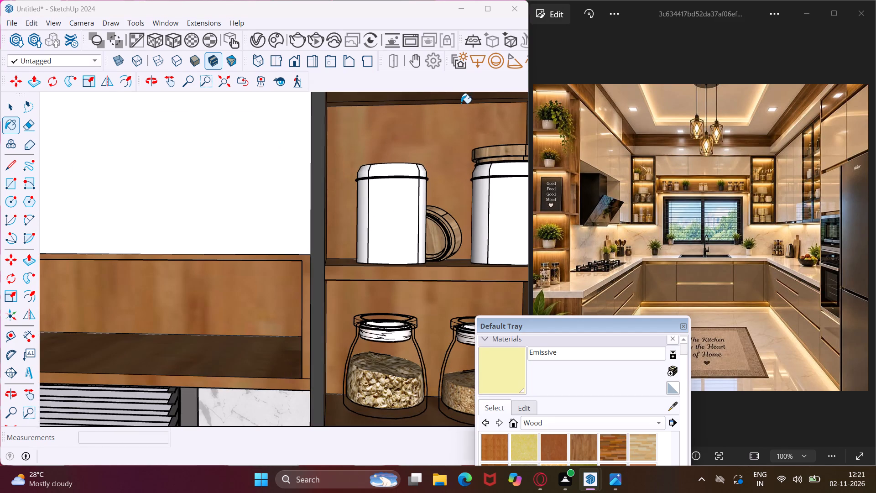
{"action": "left_click", "coordinate": [461, 101]}
Paint the rear strips above the glass jars and above the striped vases in the same shelf unit with Emissive.
{"action": "middle_click_drag", "start_coordinate": [423, 289], "coordinate": [433, 182]}
{"action": "scroll", "coordinate": [408, 259], "scroll_direction": "up", "scroll_amount": 3}
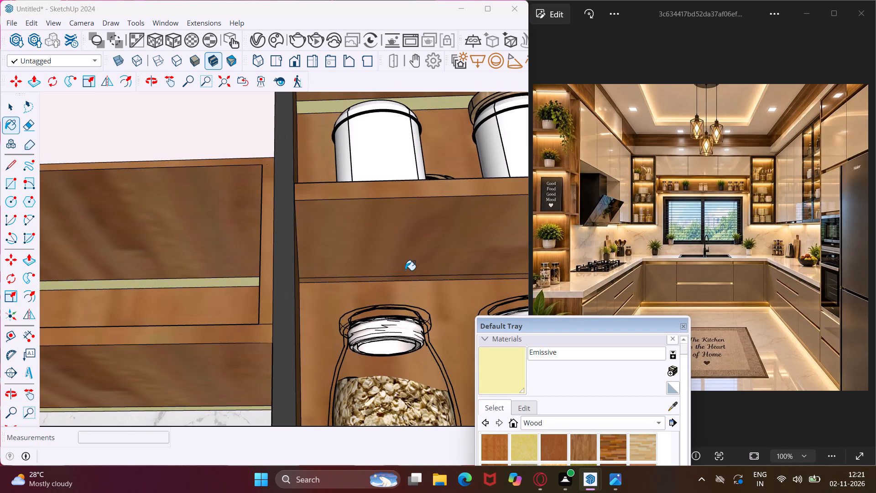
{"action": "left_click", "coordinate": [403, 278]}
{"action": "scroll", "coordinate": [355, 271], "scroll_direction": "down", "scroll_amount": 5}
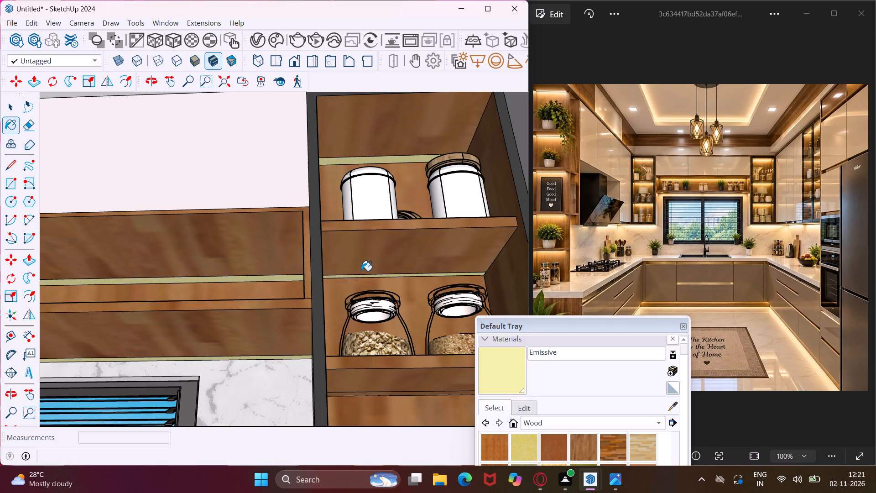
{"action": "scroll", "coordinate": [361, 272], "scroll_direction": "down", "scroll_amount": 1}
{"action": "scroll", "coordinate": [370, 372], "scroll_direction": "up", "scroll_amount": 7}
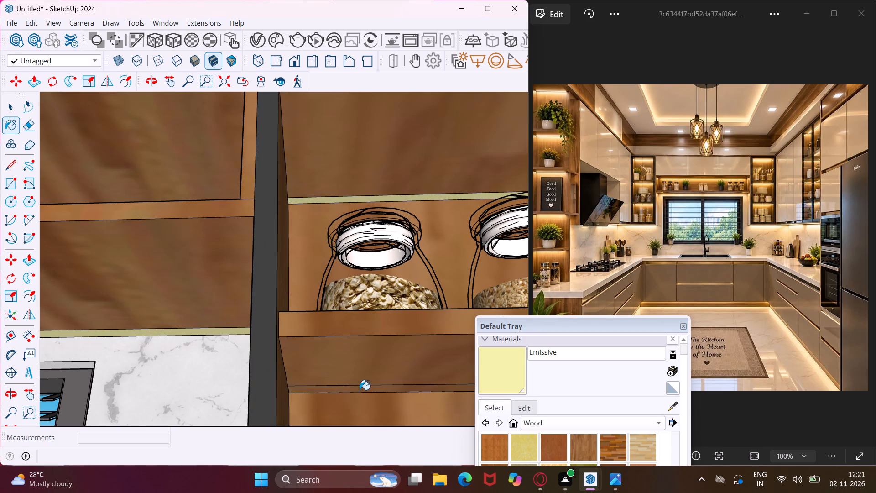
{"action": "left_click", "coordinate": [360, 390]}
{"action": "scroll", "coordinate": [215, 360], "scroll_direction": "down", "scroll_amount": 10}
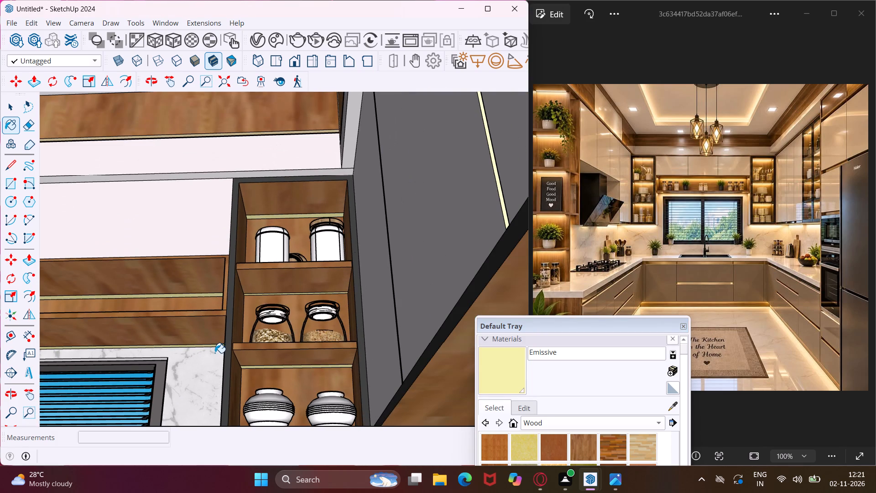
{"action": "scroll", "coordinate": [215, 353], "scroll_direction": "down", "scroll_amount": 4}
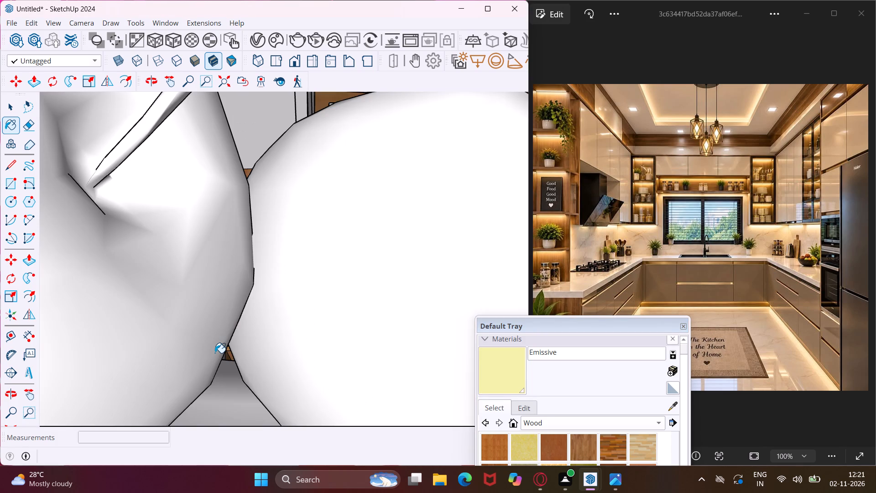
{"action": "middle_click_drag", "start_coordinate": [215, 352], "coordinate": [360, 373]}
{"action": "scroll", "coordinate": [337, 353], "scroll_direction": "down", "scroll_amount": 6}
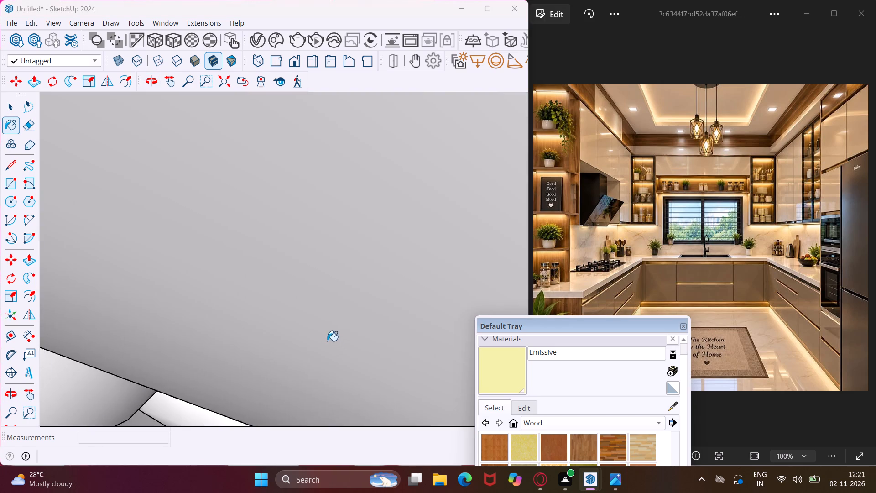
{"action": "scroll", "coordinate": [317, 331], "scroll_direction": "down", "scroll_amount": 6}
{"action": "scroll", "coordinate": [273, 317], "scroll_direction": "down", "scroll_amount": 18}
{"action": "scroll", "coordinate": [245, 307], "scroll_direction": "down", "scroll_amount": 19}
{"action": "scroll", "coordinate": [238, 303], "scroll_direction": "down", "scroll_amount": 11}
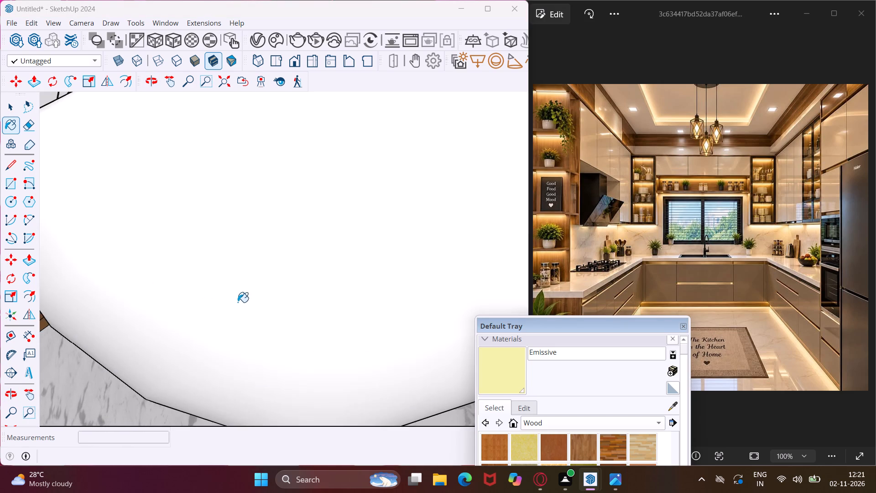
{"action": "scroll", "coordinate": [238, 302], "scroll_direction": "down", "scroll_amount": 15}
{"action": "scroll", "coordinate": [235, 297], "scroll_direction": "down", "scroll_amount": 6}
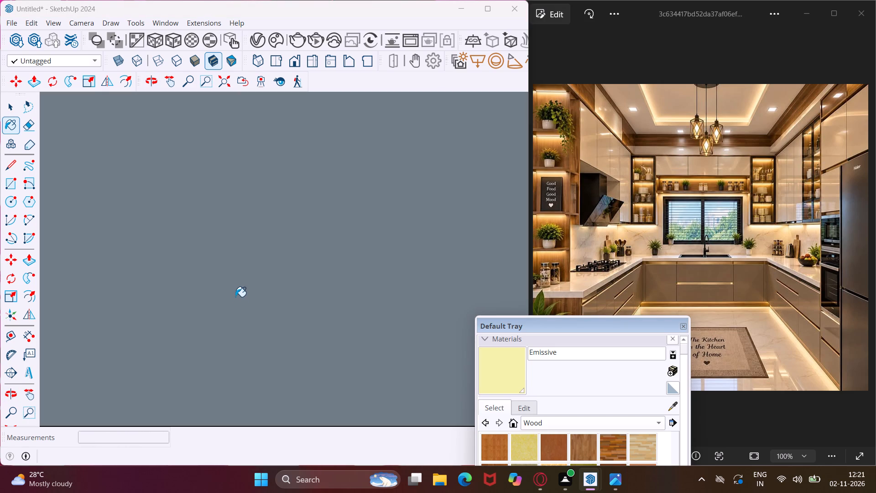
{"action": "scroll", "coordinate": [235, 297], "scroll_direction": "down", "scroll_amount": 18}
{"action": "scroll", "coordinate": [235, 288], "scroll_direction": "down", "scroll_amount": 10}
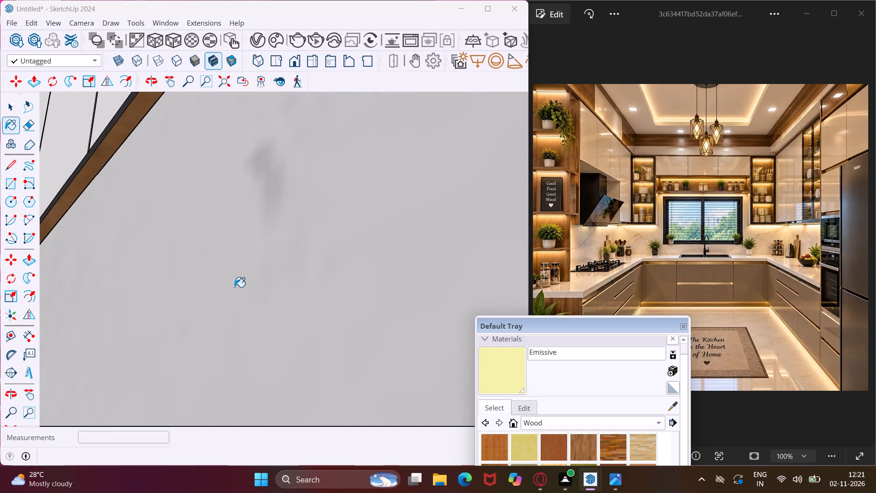
Paint the strip along the underside of the wall cabinets, above the fruit bowl, with Emissive.
{"action": "scroll", "coordinate": [235, 287], "scroll_direction": "down", "scroll_amount": 16}
{"action": "scroll", "coordinate": [235, 287], "scroll_direction": "down", "scroll_amount": 11}
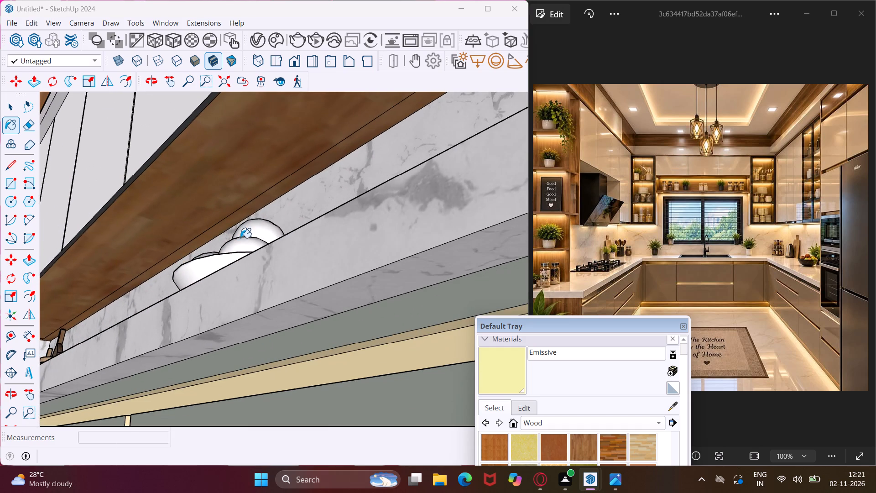
{"action": "scroll", "coordinate": [257, 203], "scroll_direction": "up", "scroll_amount": 7}
{"action": "left_click", "coordinate": [259, 203]}
{"action": "scroll", "coordinate": [259, 203], "scroll_direction": "down", "scroll_amount": 5}
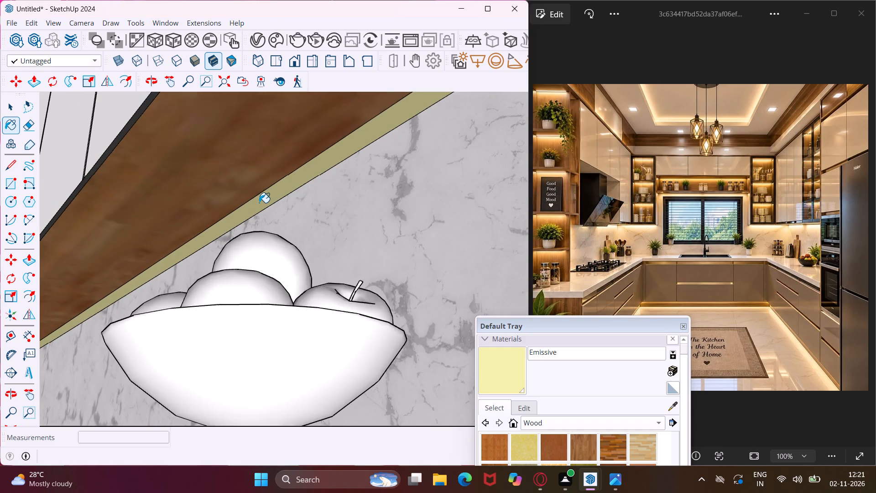
Paint the rear strips in the side wall's open shelf unit above its empty bottom compartment and the bottom round vase with Emissive.
{"action": "scroll", "coordinate": [259, 203], "scroll_direction": "down", "scroll_amount": 4}
{"action": "middle_click_drag", "start_coordinate": [259, 203], "coordinate": [287, 278]}
{"action": "scroll", "coordinate": [277, 259], "scroll_direction": "down", "scroll_amount": 4}
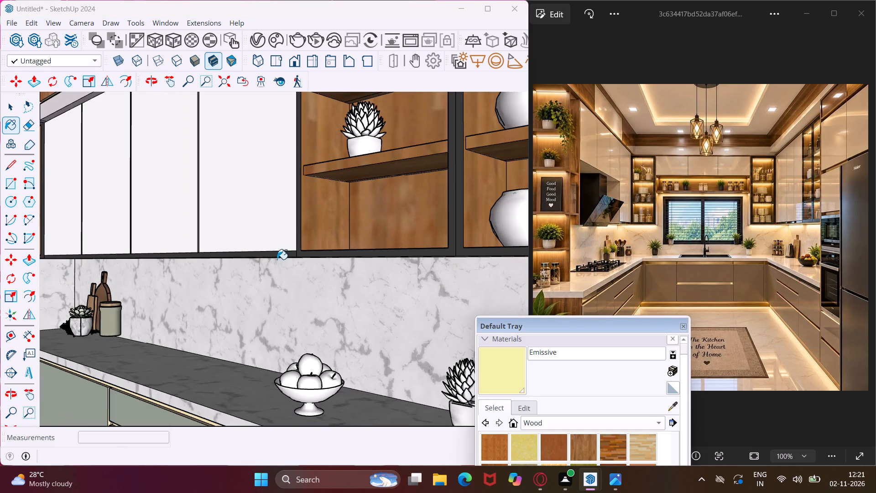
{"action": "scroll", "coordinate": [364, 183], "scroll_direction": "up", "scroll_amount": 13}
{"action": "middle_click_drag", "start_coordinate": [373, 178], "coordinate": [373, 158]}
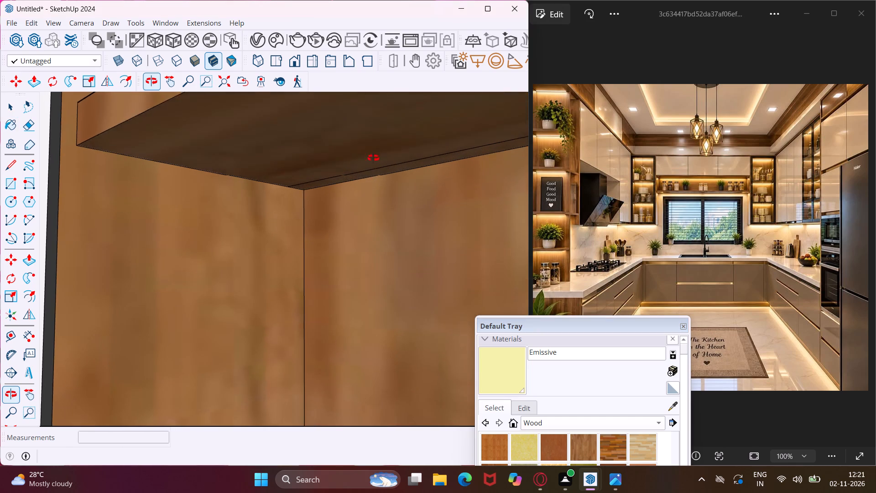
{"action": "middle_click_drag", "start_coordinate": [373, 158], "coordinate": [374, 153]}
{"action": "left_click", "coordinate": [377, 172]}
{"action": "scroll", "coordinate": [249, 196], "scroll_direction": "down", "scroll_amount": 5}
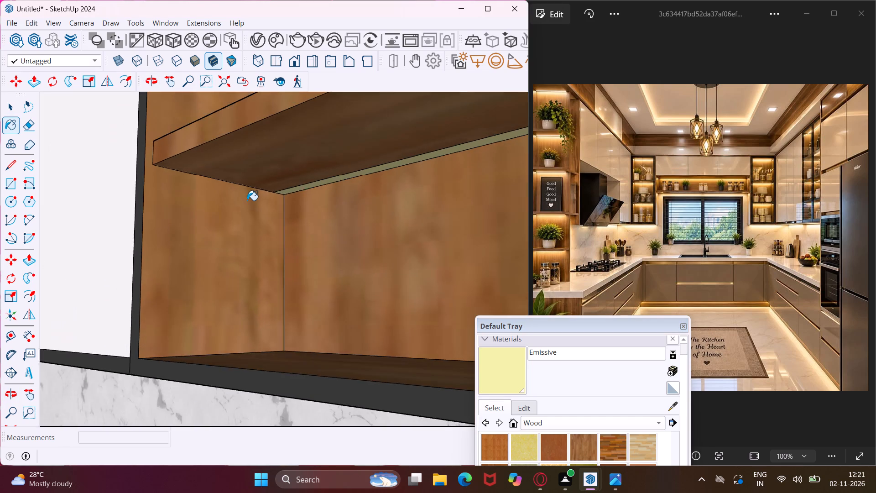
{"action": "scroll", "coordinate": [247, 200], "scroll_direction": "down", "scroll_amount": 8}
{"action": "scroll", "coordinate": [418, 162], "scroll_direction": "up", "scroll_amount": 4}
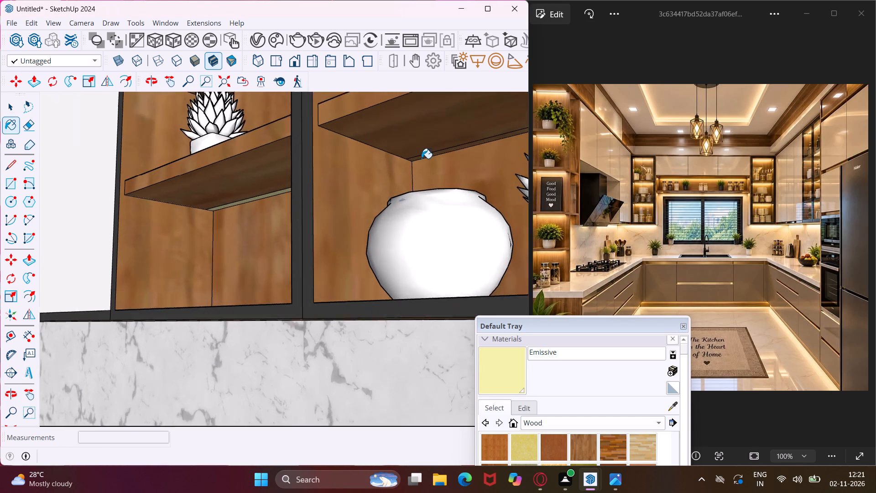
{"action": "scroll", "coordinate": [422, 158], "scroll_direction": "up", "scroll_amount": 2}
{"action": "left_click", "coordinate": [422, 157]}
{"action": "scroll", "coordinate": [329, 184], "scroll_direction": "down", "scroll_amount": 5}
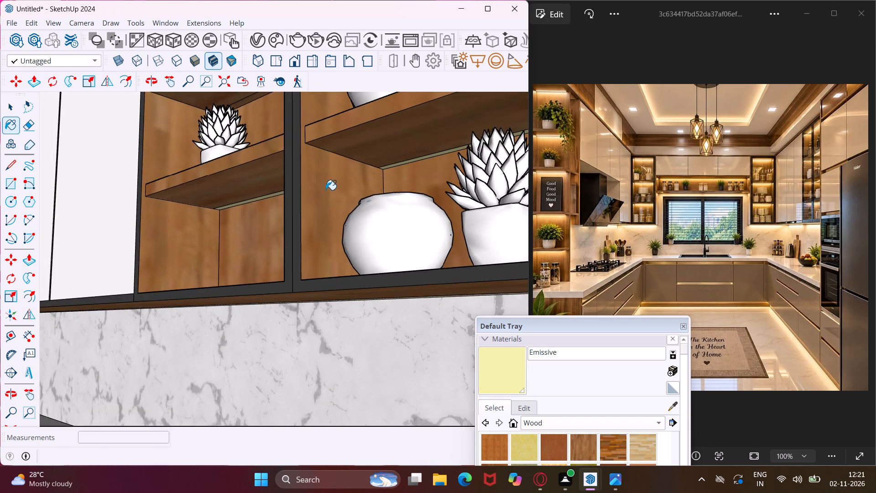
Paint the rear strips in the same shelf unit's middle row, above the succulent and above the round vase, with Emissive.
{"action": "middle_click_drag", "start_coordinate": [325, 204], "coordinate": [353, 268]}
{"action": "scroll", "coordinate": [335, 260], "scroll_direction": "down", "scroll_amount": 7}
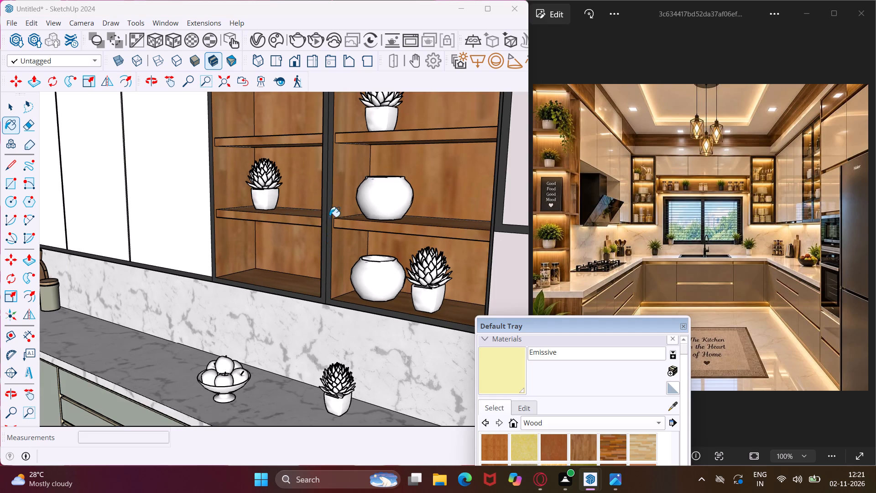
{"action": "scroll", "coordinate": [301, 147], "scroll_direction": "up", "scroll_amount": 10}
{"action": "middle_click_drag", "start_coordinate": [301, 147], "coordinate": [317, 106]}
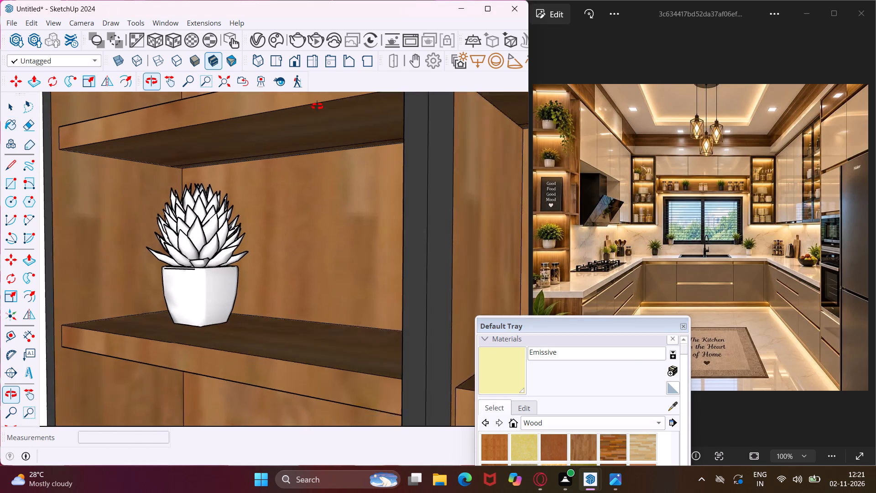
{"action": "middle_click_drag", "start_coordinate": [317, 106], "coordinate": [322, 99]}
{"action": "scroll", "coordinate": [342, 152], "scroll_direction": "up", "scroll_amount": 3}
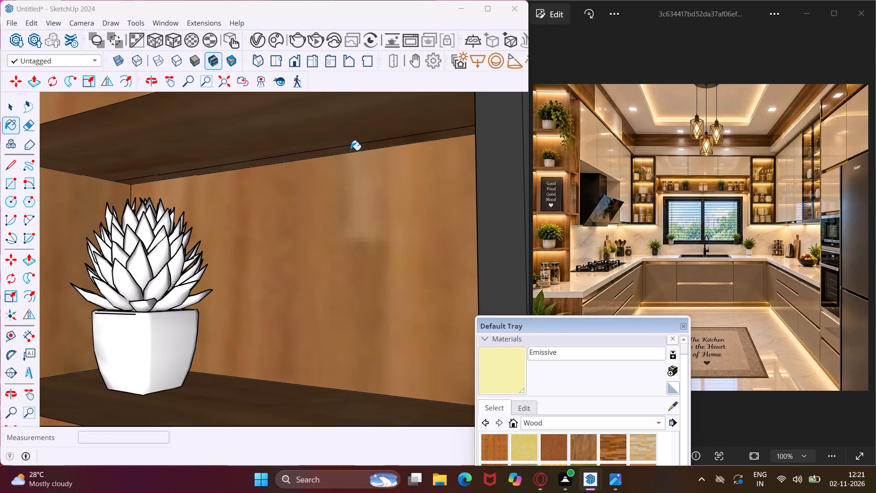
{"action": "left_click", "coordinate": [350, 150]}
{"action": "scroll", "coordinate": [255, 191], "scroll_direction": "down", "scroll_amount": 5}
{"action": "scroll", "coordinate": [433, 151], "scroll_direction": "up", "scroll_amount": 3}
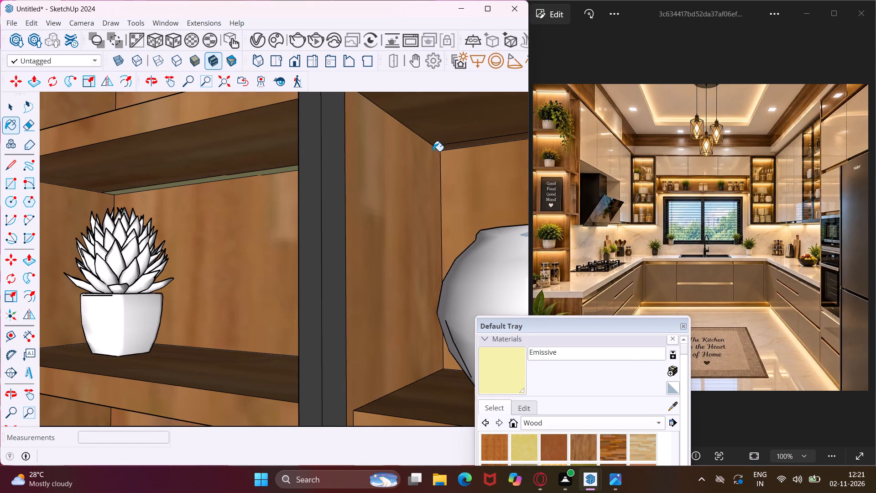
{"action": "left_click", "coordinate": [443, 147]}
{"action": "scroll", "coordinate": [304, 197], "scroll_direction": "down", "scroll_amount": 6}
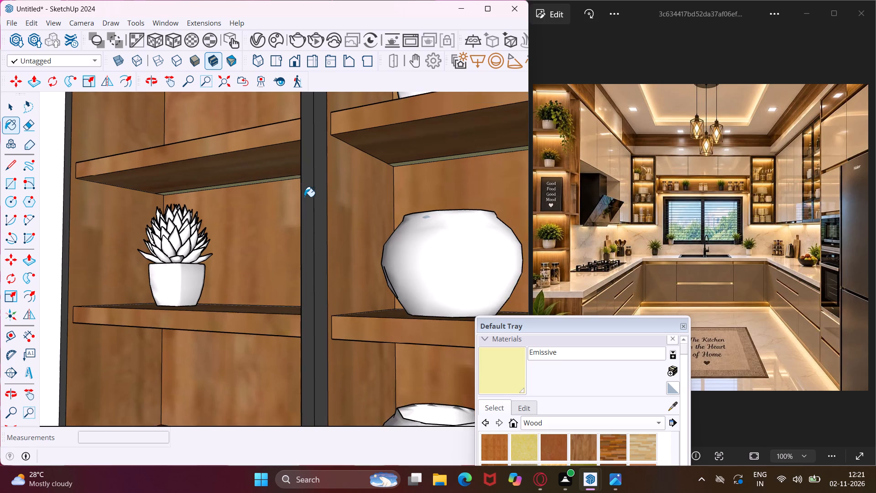
Paint the rear strips in the top row of the same shelf unit, in the empty and the succulent compartments, with Emissive.
{"action": "middle_click_drag", "start_coordinate": [304, 197], "coordinate": [317, 265]}
{"action": "scroll", "coordinate": [313, 265], "scroll_direction": "down", "scroll_amount": 9}
{"action": "middle_click_drag", "start_coordinate": [319, 240], "coordinate": [334, 168]}
{"action": "scroll", "coordinate": [283, 160], "scroll_direction": "up", "scroll_amount": 6}
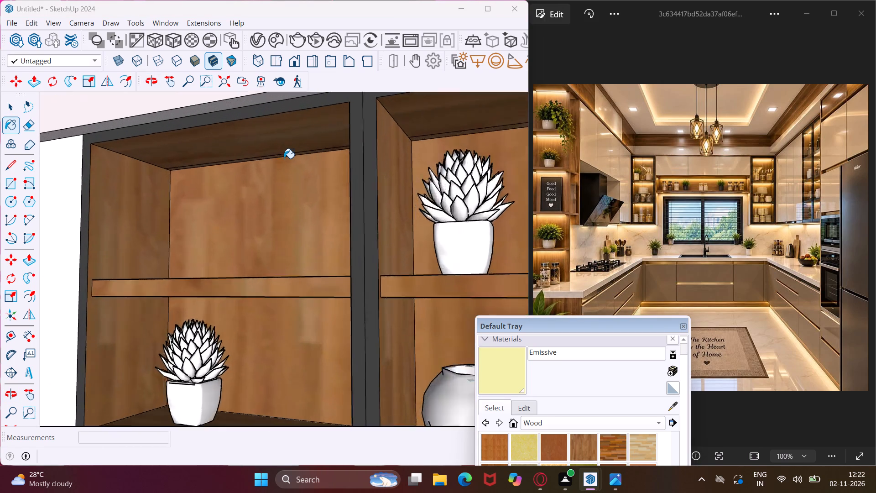
{"action": "scroll", "coordinate": [284, 158], "scroll_direction": "up", "scroll_amount": 11}
{"action": "left_click", "coordinate": [299, 146]}
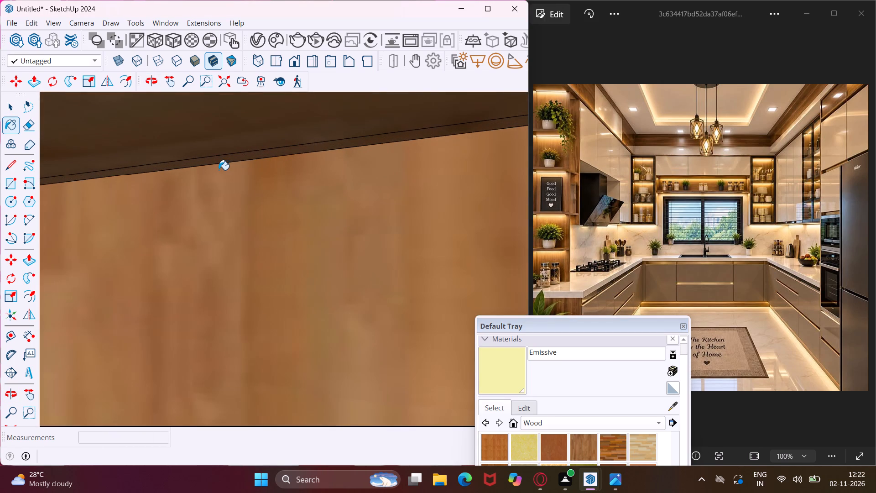
{"action": "left_click", "coordinate": [244, 156]}
{"action": "scroll", "coordinate": [211, 171], "scroll_direction": "down", "scroll_amount": 5}
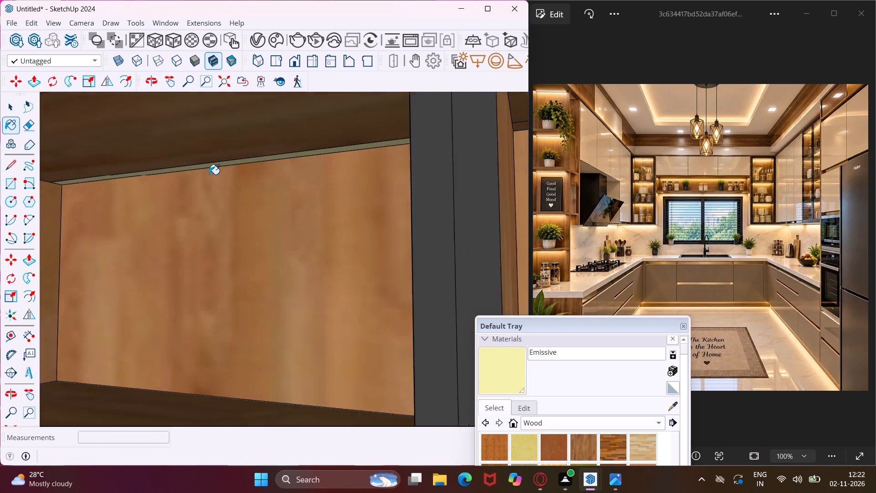
{"action": "scroll", "coordinate": [209, 174], "scroll_direction": "down", "scroll_amount": 5}
{"action": "scroll", "coordinate": [394, 148], "scroll_direction": "up", "scroll_amount": 4}
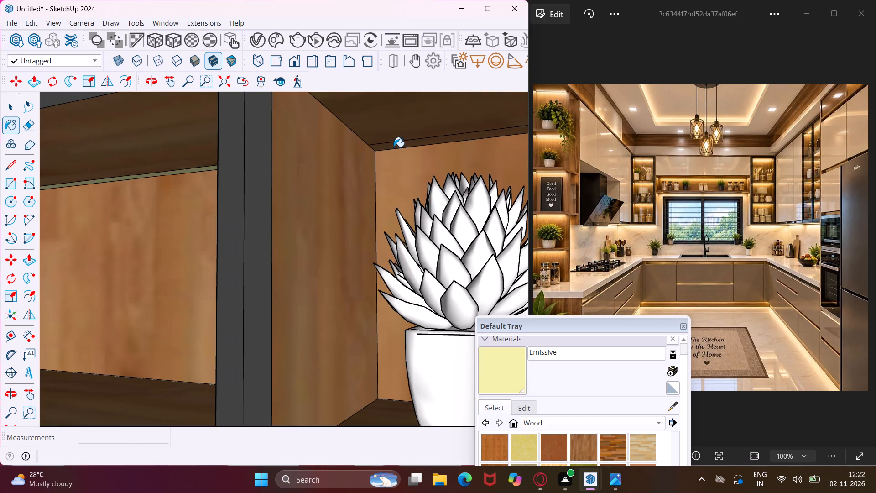
{"action": "left_click", "coordinate": [394, 147]}
{"action": "scroll", "coordinate": [345, 172], "scroll_direction": "down", "scroll_amount": 15}
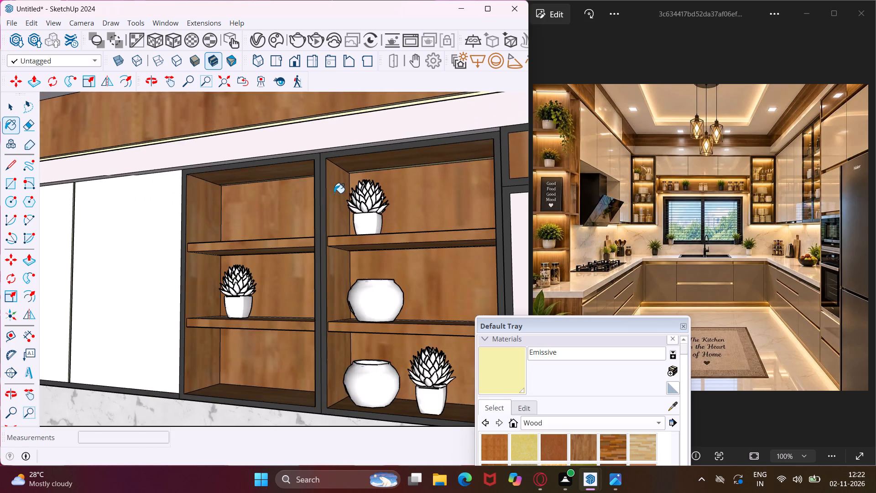
Paint both strip segments along the underside of the corner shelf unit holding the striped vases with Emissive.
{"action": "scroll", "coordinate": [333, 194], "scroll_direction": "down", "scroll_amount": 5}
{"action": "scroll", "coordinate": [284, 330], "scroll_direction": "down", "scroll_amount": 4}
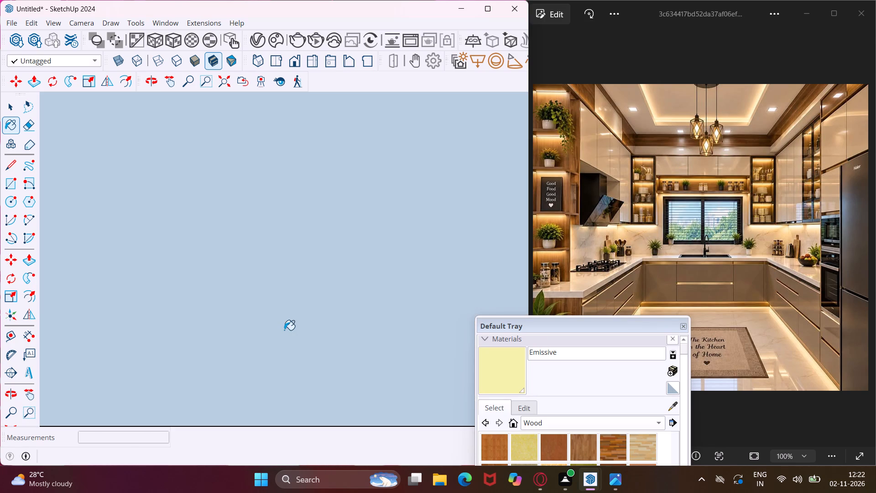
{"action": "middle_click_drag", "start_coordinate": [284, 330], "coordinate": [125, 347]}
{"action": "scroll", "coordinate": [196, 288], "scroll_direction": "down", "scroll_amount": 5}
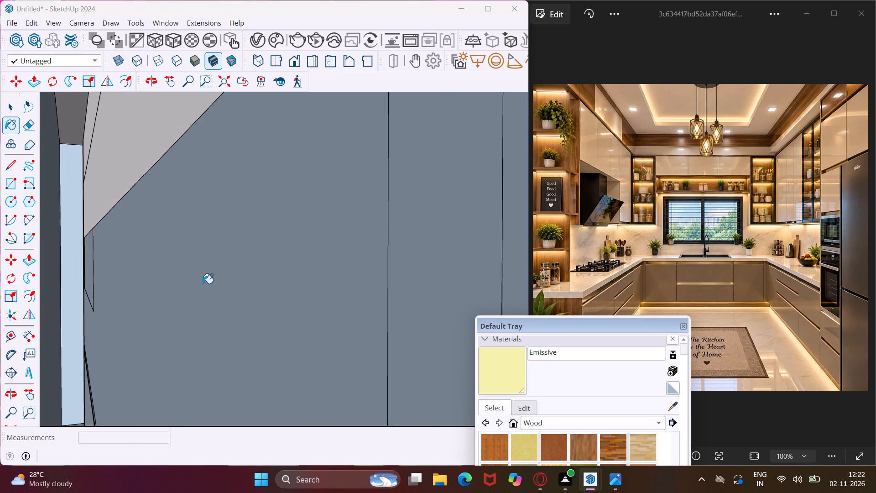
{"action": "scroll", "coordinate": [205, 281], "scroll_direction": "down", "scroll_amount": 18}
{"action": "scroll", "coordinate": [227, 270], "scroll_direction": "down", "scroll_amount": 6}
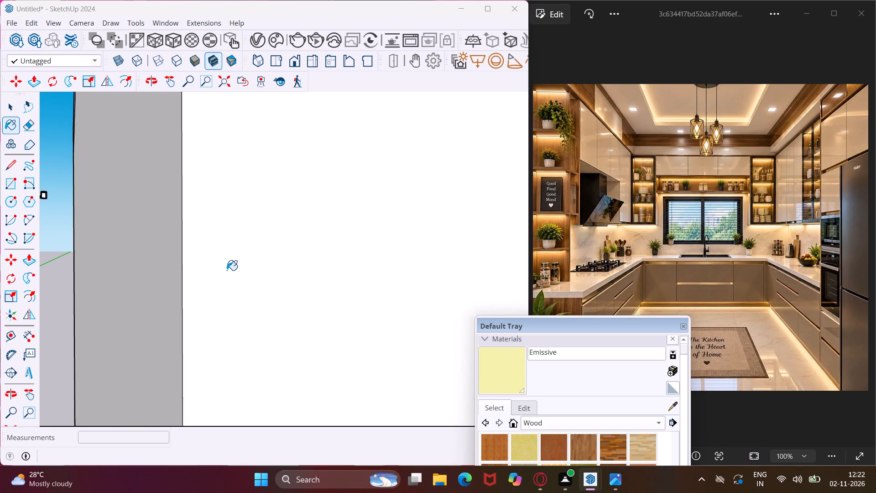
{"action": "scroll", "coordinate": [227, 270], "scroll_direction": "down", "scroll_amount": 17}
{"action": "scroll", "coordinate": [173, 301], "scroll_direction": "down", "scroll_amount": 5}
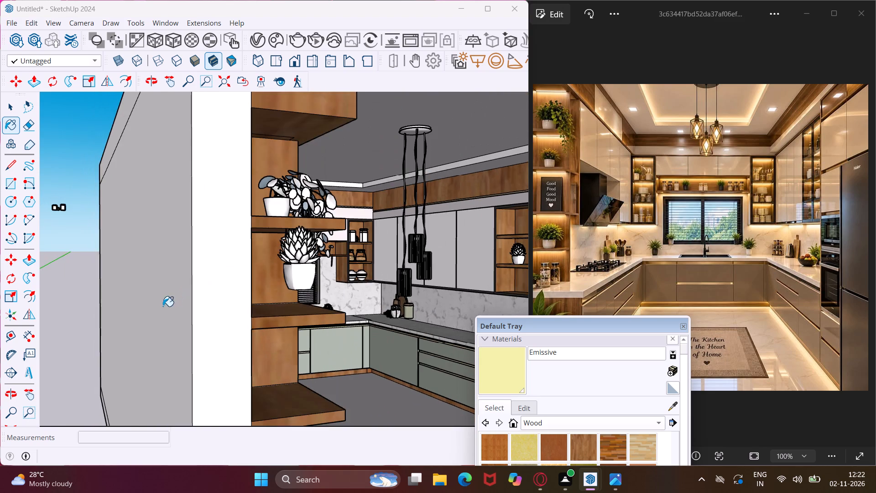
{"action": "scroll", "coordinate": [159, 306], "scroll_direction": "down", "scroll_amount": 9}
{"action": "scroll", "coordinate": [342, 279], "scroll_direction": "up", "scroll_amount": 5}
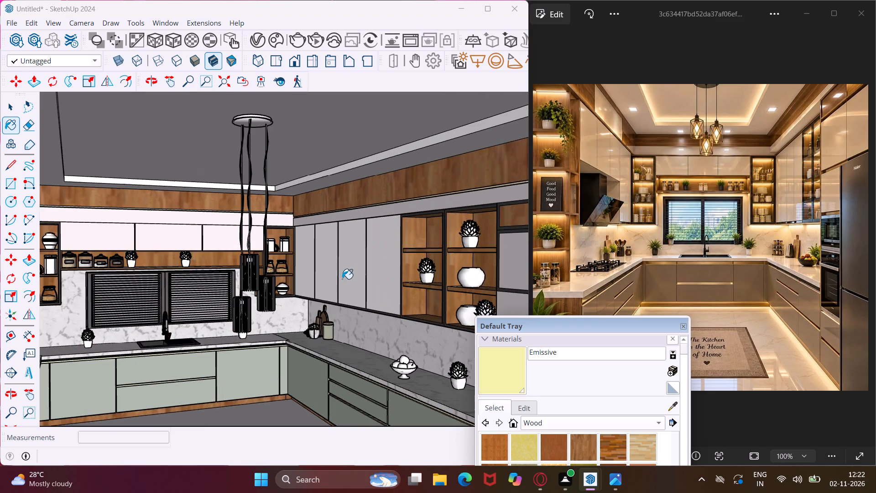
{"action": "scroll", "coordinate": [240, 309], "scroll_direction": "up", "scroll_amount": 5}
{"action": "scroll", "coordinate": [290, 303], "scroll_direction": "up", "scroll_amount": 5}
{"action": "middle_click_drag", "start_coordinate": [318, 312], "coordinate": [295, 262]}
{"action": "scroll", "coordinate": [300, 309], "scroll_direction": "up", "scroll_amount": 18}
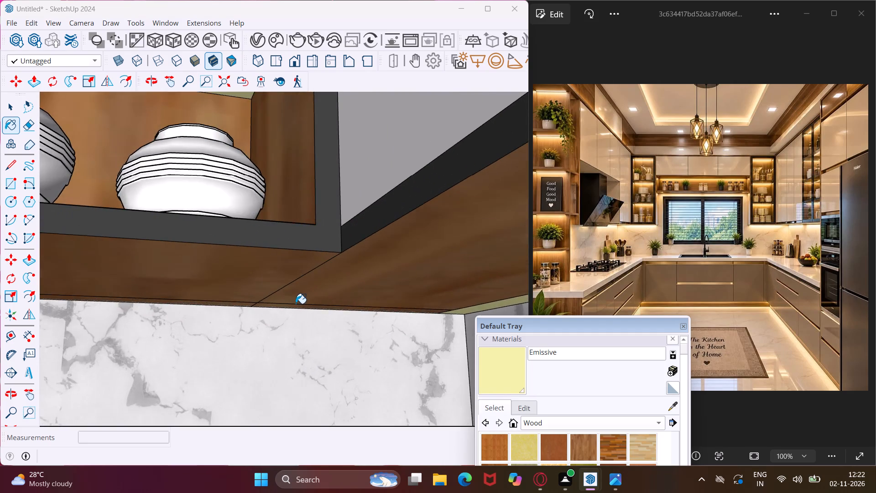
{"action": "scroll", "coordinate": [296, 304], "scroll_direction": "up", "scroll_amount": 5}
{"action": "left_click", "coordinate": [270, 309]}
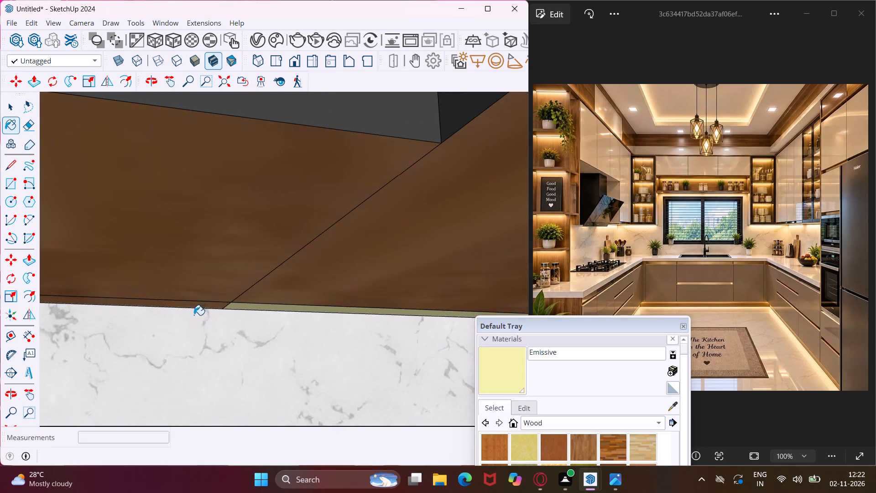
{"action": "left_click", "coordinate": [198, 305]}
Paint the rear strips in the tall open shelf unit by the cooktop, above the countertop succulent and in the empty compartment, with Emissive.
{"action": "middle_click_drag", "start_coordinate": [197, 308], "coordinate": [215, 363]}
{"action": "scroll", "coordinate": [215, 364], "scroll_direction": "down", "scroll_amount": 11}
{"action": "middle_click_drag", "start_coordinate": [216, 363], "coordinate": [214, 327]}
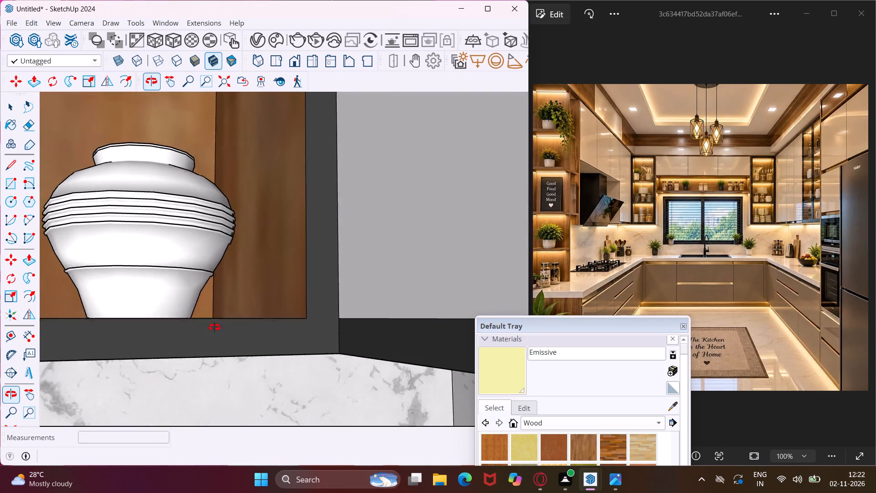
{"action": "middle_click_drag", "start_coordinate": [214, 327], "coordinate": [229, 321]}
{"action": "scroll", "coordinate": [227, 315], "scroll_direction": "down", "scroll_amount": 9}
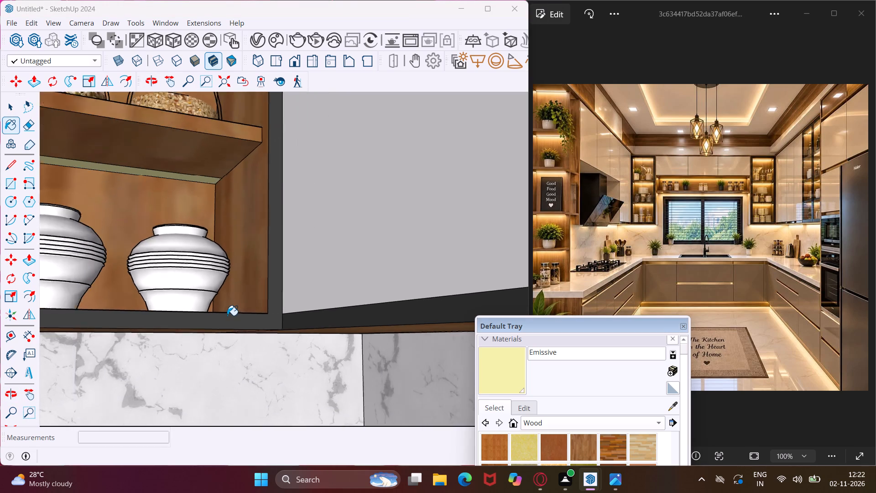
{"action": "scroll", "coordinate": [227, 315], "scroll_direction": "down", "scroll_amount": 19}
{"action": "scroll", "coordinate": [226, 313], "scroll_direction": "down", "scroll_amount": 2}
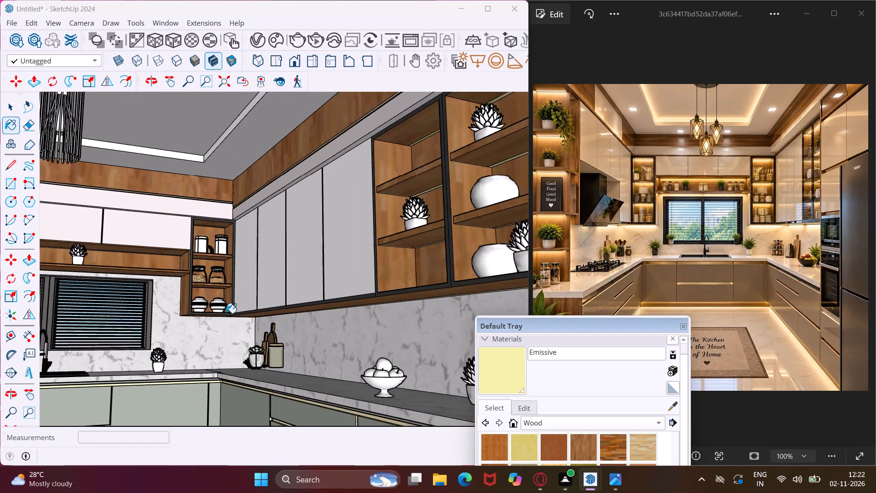
{"action": "scroll", "coordinate": [226, 313], "scroll_direction": "down", "scroll_amount": 12}
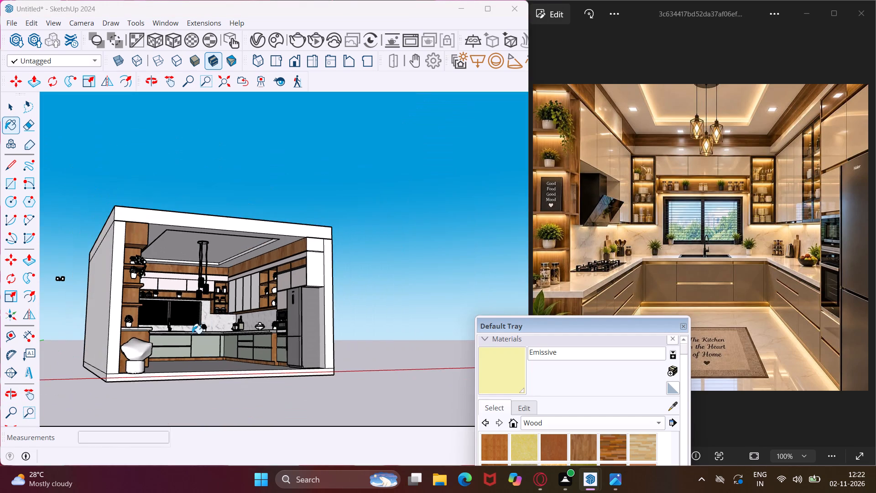
{"action": "middle_click_drag", "start_coordinate": [156, 345], "coordinate": [88, 344]}
{"action": "scroll", "coordinate": [95, 304], "scroll_direction": "up", "scroll_amount": 5}
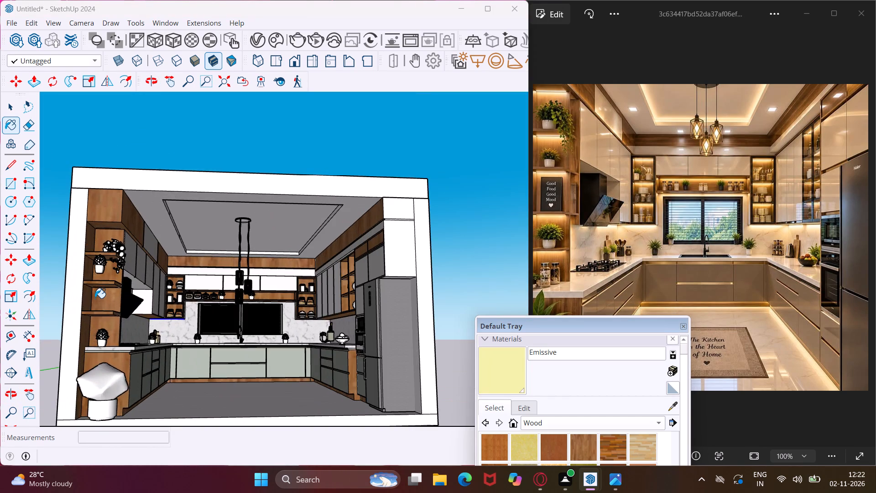
{"action": "scroll", "coordinate": [95, 298], "scroll_direction": "up", "scroll_amount": 10}
{"action": "middle_click_drag", "start_coordinate": [93, 371], "coordinate": [103, 323]}
{"action": "scroll", "coordinate": [106, 319], "scroll_direction": "up", "scroll_amount": 7}
{"action": "left_click", "coordinate": [110, 315]}
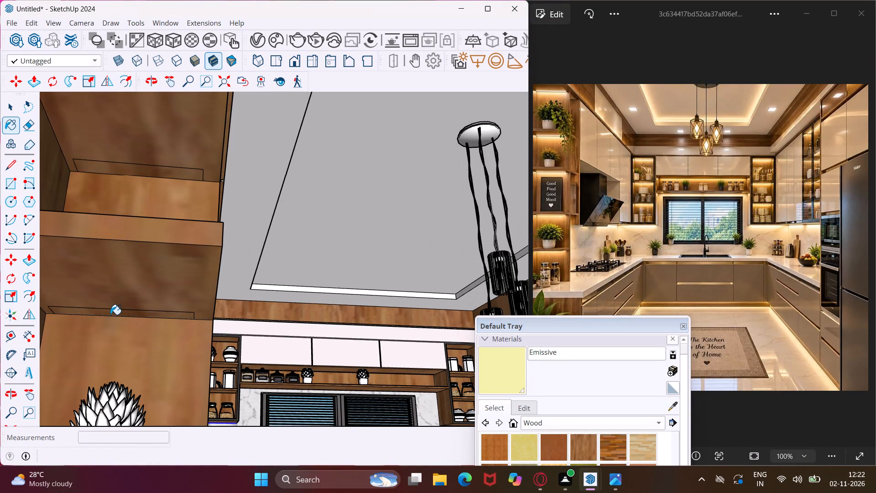
{"action": "left_click", "coordinate": [151, 170]}
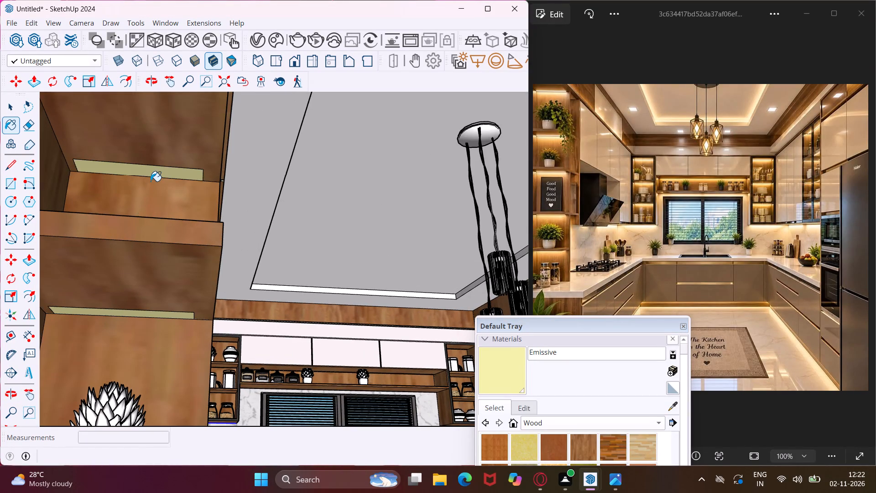
Paint the rear strips in the same tall shelf unit above the trailing plant and above the upper succulent with Emissive.
{"action": "middle_click_drag", "start_coordinate": [151, 182], "coordinate": [145, 261]}
{"action": "scroll", "coordinate": [145, 261], "scroll_direction": "down", "scroll_amount": 9}
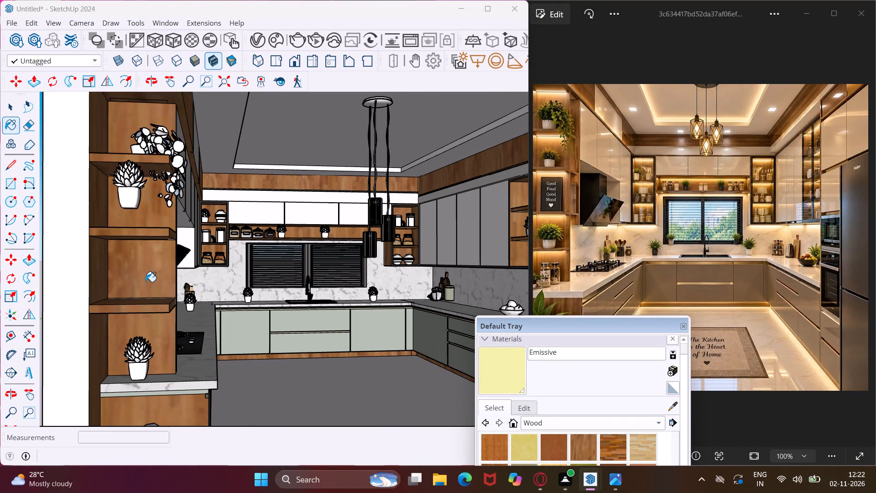
{"action": "scroll", "coordinate": [140, 105], "scroll_direction": "up", "scroll_amount": 8}
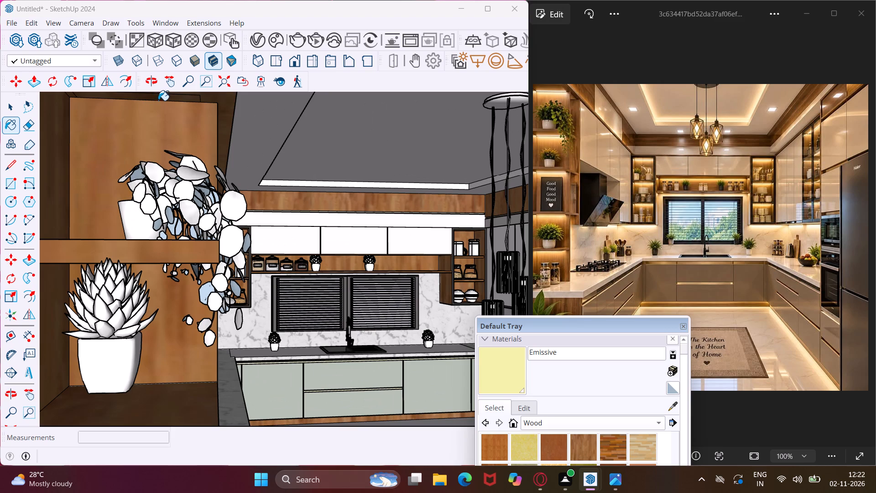
{"action": "left_click", "coordinate": [170, 98]}
{"action": "middle_click_drag", "start_coordinate": [144, 288], "coordinate": [137, 266]}
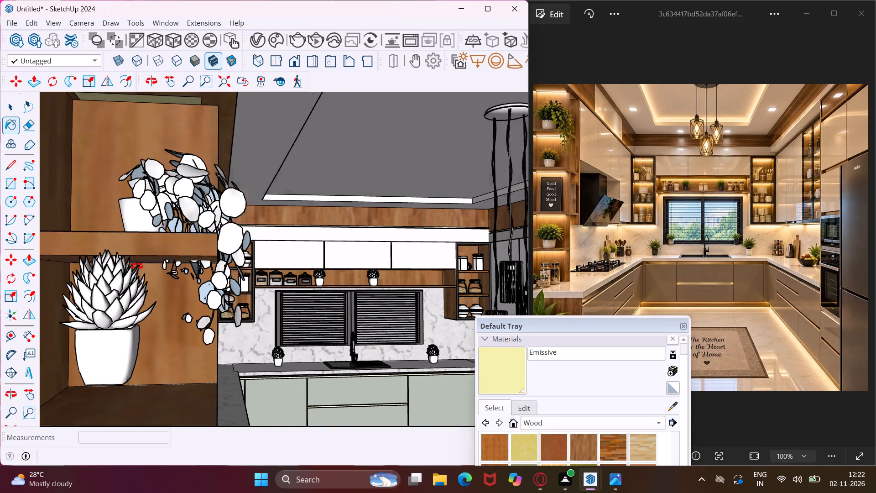
{"action": "middle_click_drag", "start_coordinate": [137, 266], "coordinate": [127, 234]}
{"action": "scroll", "coordinate": [145, 277], "scroll_direction": "up", "scroll_amount": 6}
{"action": "left_click", "coordinate": [157, 259]}
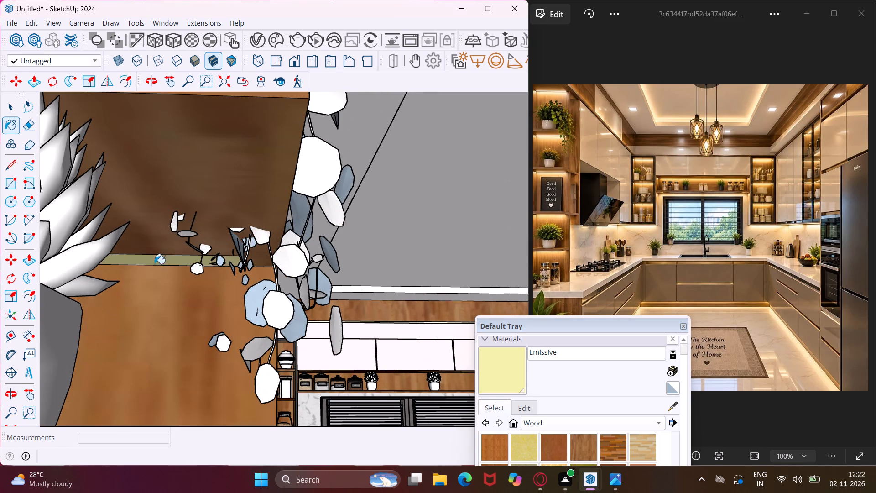
Lower the upper succulent in the tall open shelf unit by the cooktop about 2" toward its shelf board.
{"action": "scroll", "coordinate": [131, 293], "scroll_direction": "down", "scroll_amount": 17}
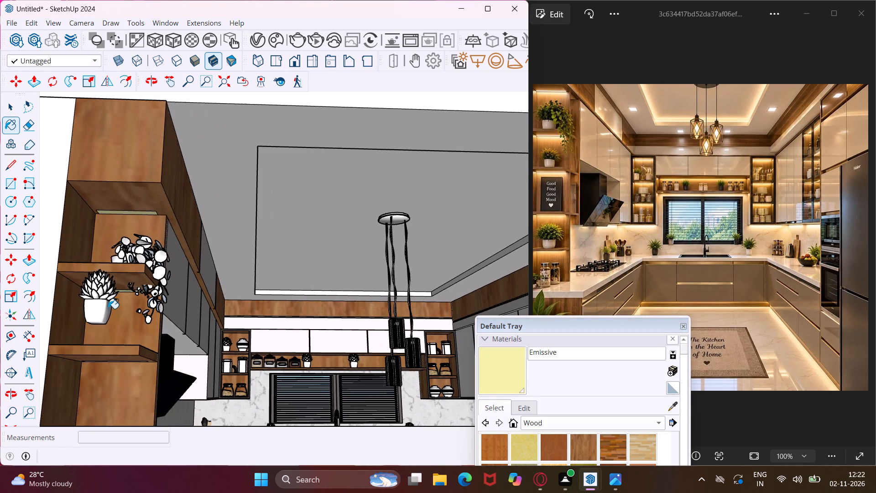
{"action": "scroll", "coordinate": [108, 309], "scroll_direction": "down", "scroll_amount": 2}
{"action": "key", "text": "Escape"}
{"action": "key", "text": "space"}
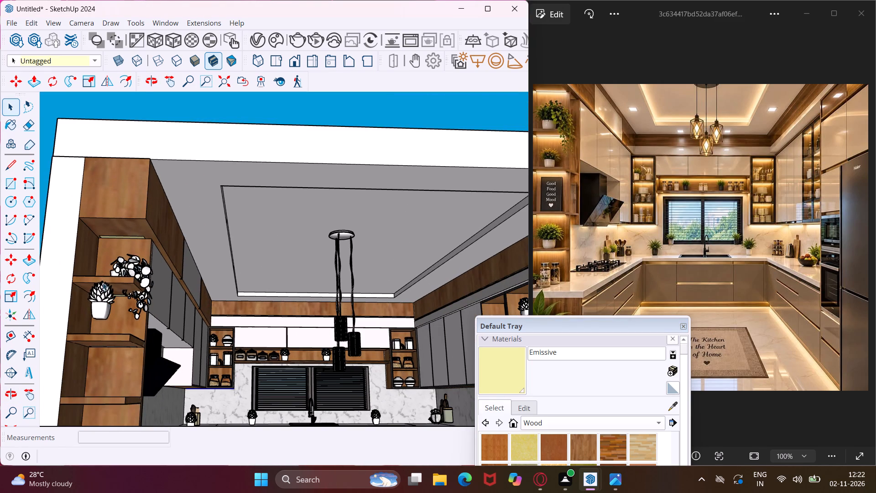
{"action": "middle_click_drag", "start_coordinate": [112, 234], "coordinate": [112, 287]}
{"action": "scroll", "coordinate": [126, 224], "scroll_direction": "down", "scroll_amount": 9}
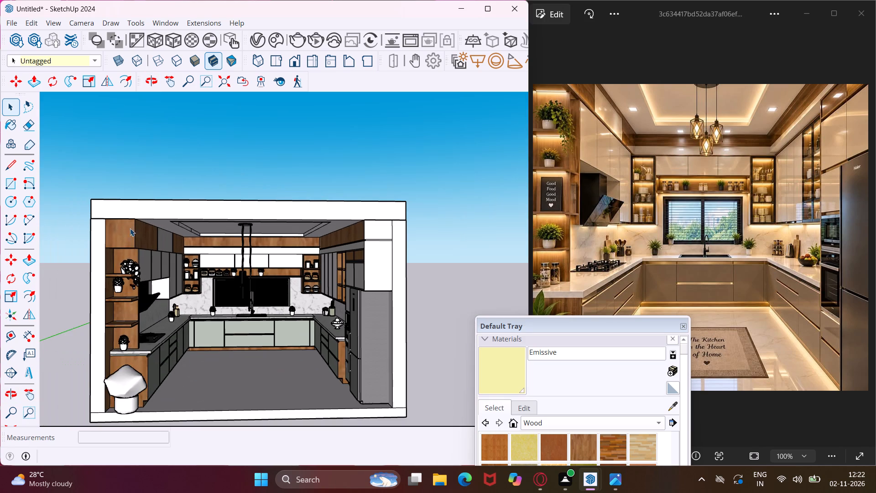
{"action": "middle_click_drag", "start_coordinate": [122, 272], "coordinate": [122, 335]}
{"action": "scroll", "coordinate": [117, 359], "scroll_direction": "up", "scroll_amount": 8}
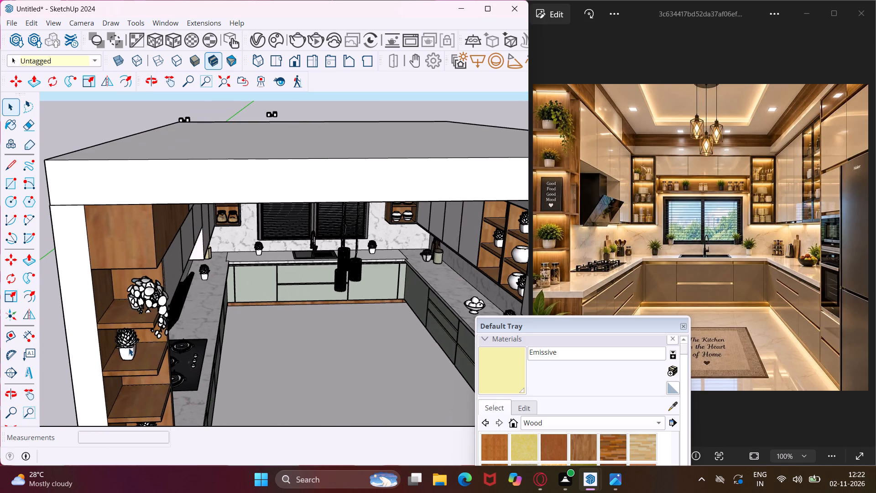
{"action": "left_click", "coordinate": [129, 348]}
{"action": "key", "text": "m"}
{"action": "scroll", "coordinate": [143, 366], "scroll_direction": "up", "scroll_amount": 8}
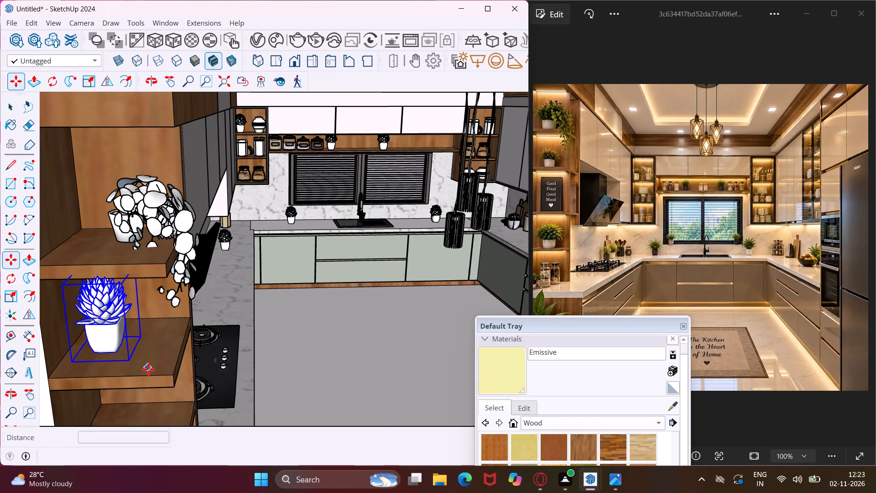
{"action": "left_click", "coordinate": [150, 296]}
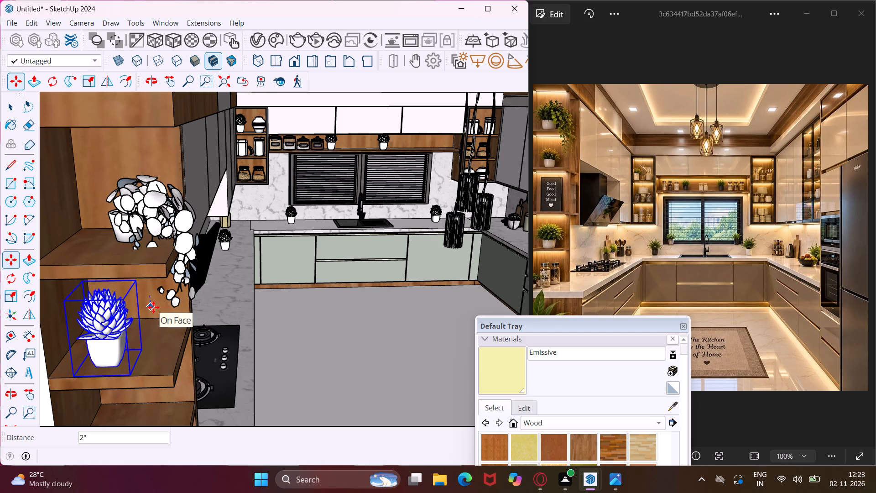
{"action": "left_click", "coordinate": [153, 307]}
Shift the same succulent across its shelf, closer to the compartment's wood panel on the cooktop side.
{"action": "middle_click_drag", "start_coordinate": [148, 358], "coordinate": [112, 336]}
{"action": "scroll", "coordinate": [148, 358], "scroll_direction": "up", "scroll_amount": 6}
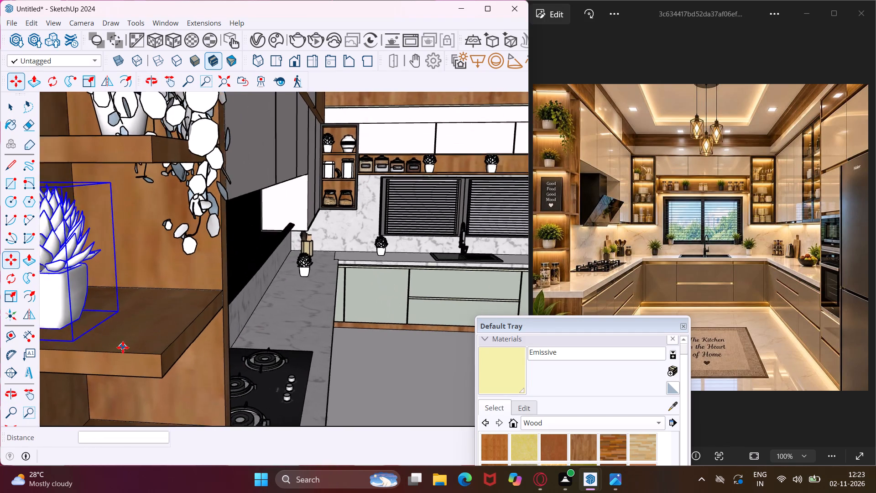
{"action": "scroll", "coordinate": [123, 347], "scroll_direction": "up", "scroll_amount": 1}
{"action": "left_click", "coordinate": [123, 347]}
{"action": "left_click", "coordinate": [158, 308]}
Lower the same succulent about 2" more so its pot rests on the shelf board.
{"action": "middle_click_drag", "start_coordinate": [155, 309], "coordinate": [159, 303]}
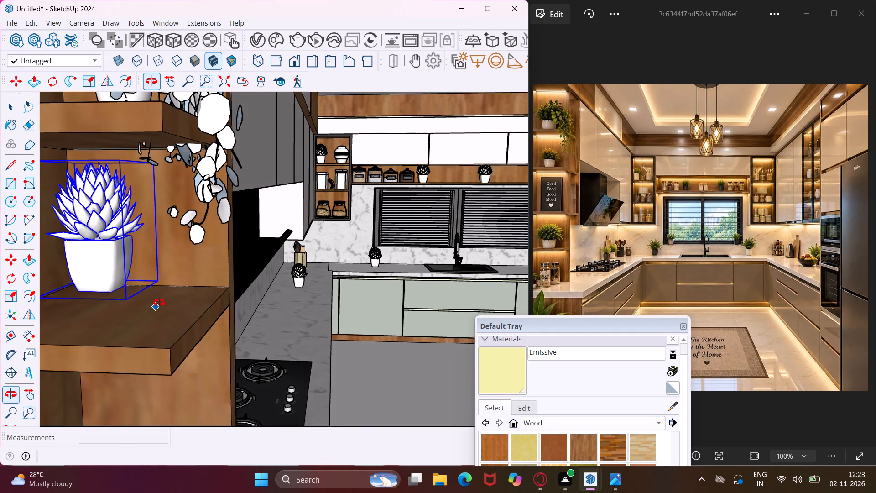
{"action": "middle_click_drag", "start_coordinate": [159, 303], "coordinate": [198, 276]}
{"action": "left_click", "coordinate": [186, 264]}
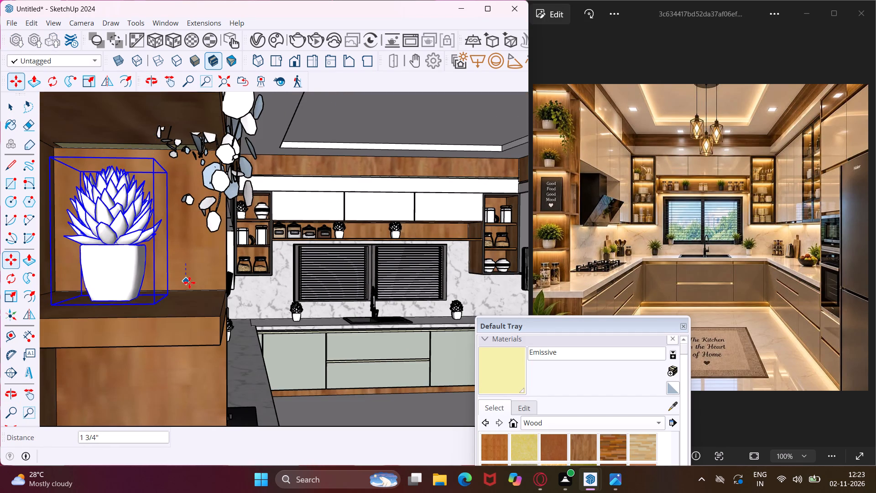
{"action": "left_click", "coordinate": [190, 284]}
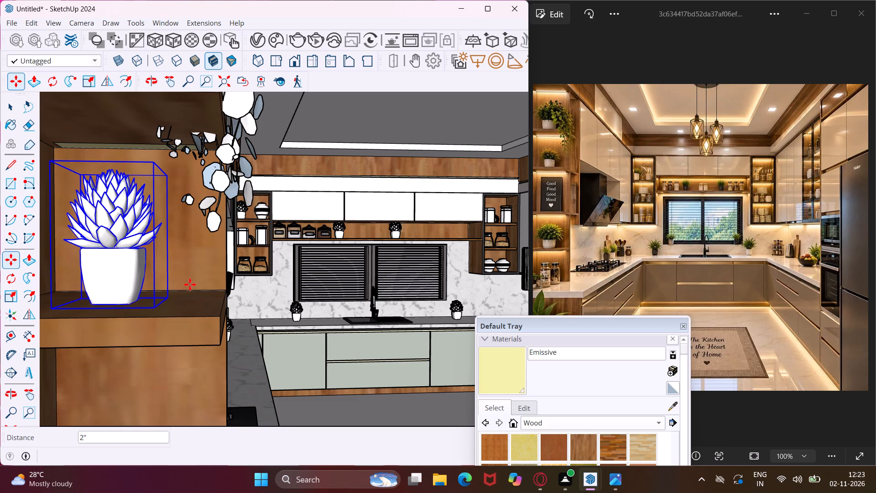
{"action": "scroll", "coordinate": [182, 278], "scroll_direction": "down", "scroll_amount": 14}
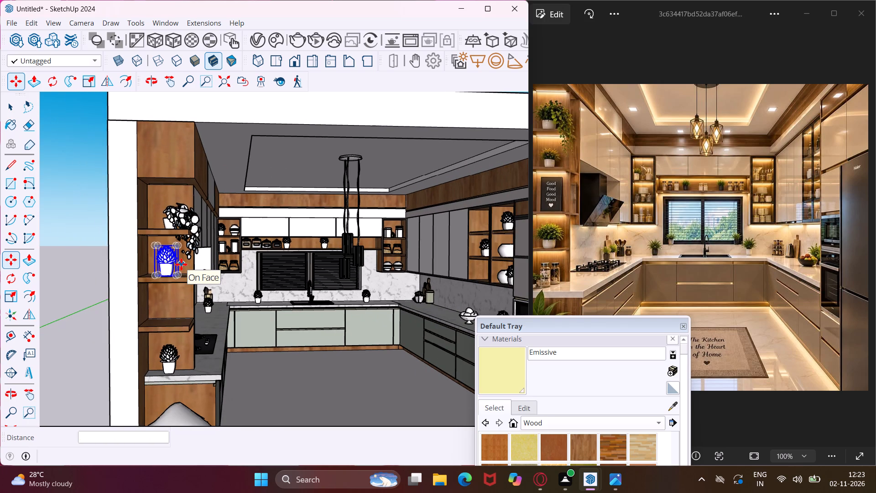
{"action": "scroll", "coordinate": [157, 267], "scroll_direction": "down", "scroll_amount": 4}
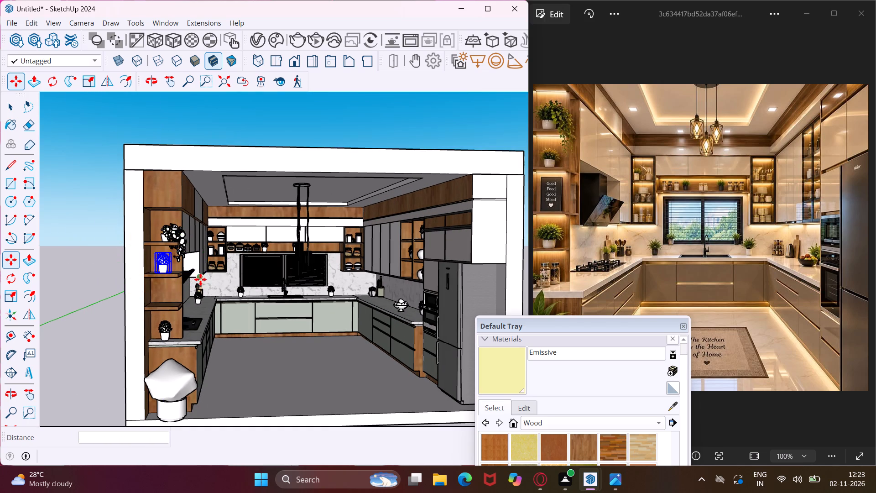
{"action": "key", "text": "Escape"}
{"action": "key", "text": "space"}
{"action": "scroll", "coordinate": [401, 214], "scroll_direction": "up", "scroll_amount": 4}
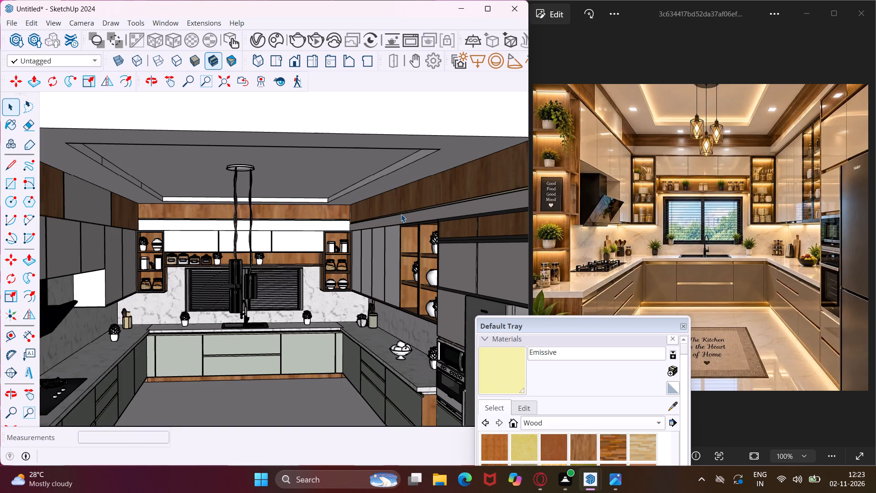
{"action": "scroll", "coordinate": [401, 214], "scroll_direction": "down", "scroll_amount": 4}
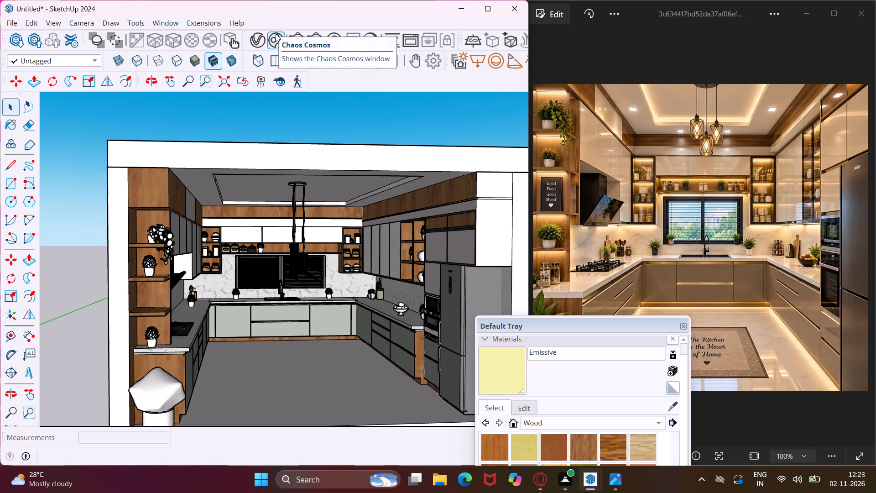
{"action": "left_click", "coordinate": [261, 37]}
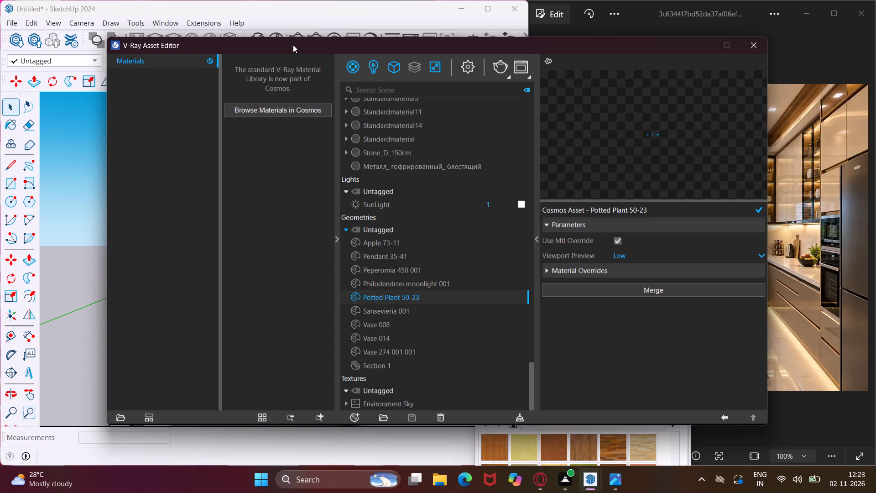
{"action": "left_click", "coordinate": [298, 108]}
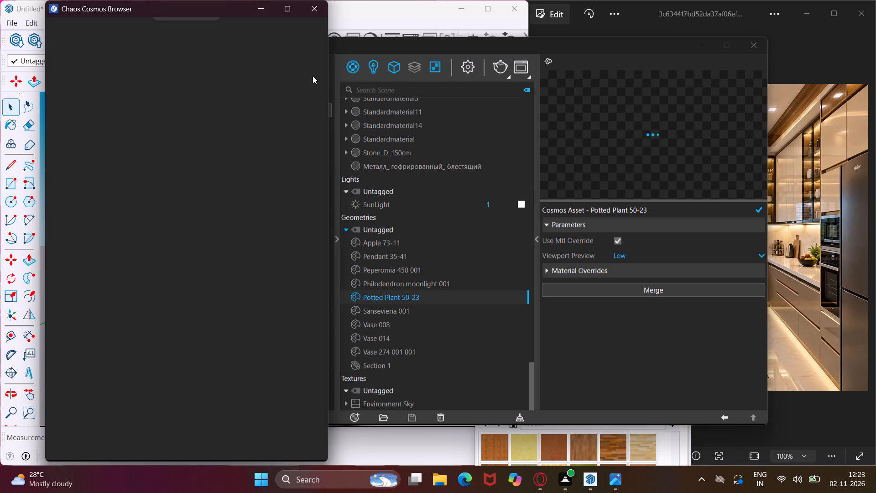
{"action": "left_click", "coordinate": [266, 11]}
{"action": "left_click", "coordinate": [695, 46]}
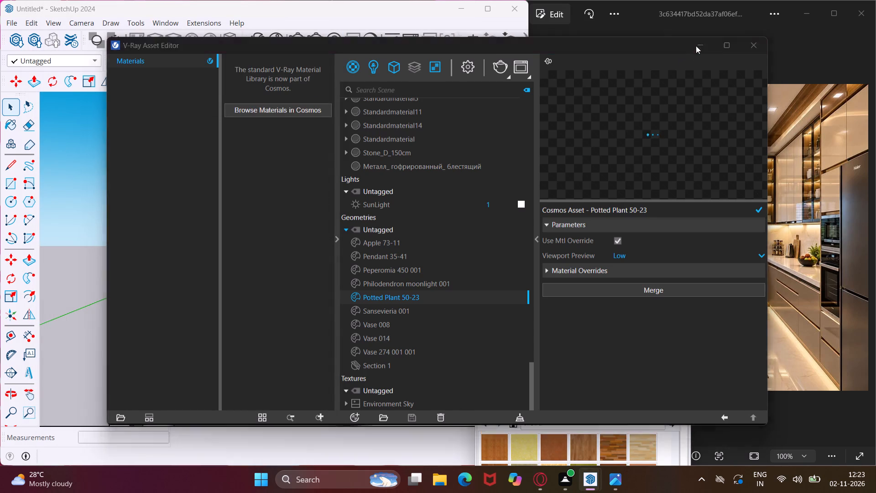
Push/Pull the lower ceiling border around the recessed tray by about 1 7/16", forming a second band on the tray's sides.
{"action": "scroll", "coordinate": [280, 238], "scroll_direction": "down", "scroll_amount": 3}
{"action": "scroll", "coordinate": [352, 197], "scroll_direction": "up", "scroll_amount": 4}
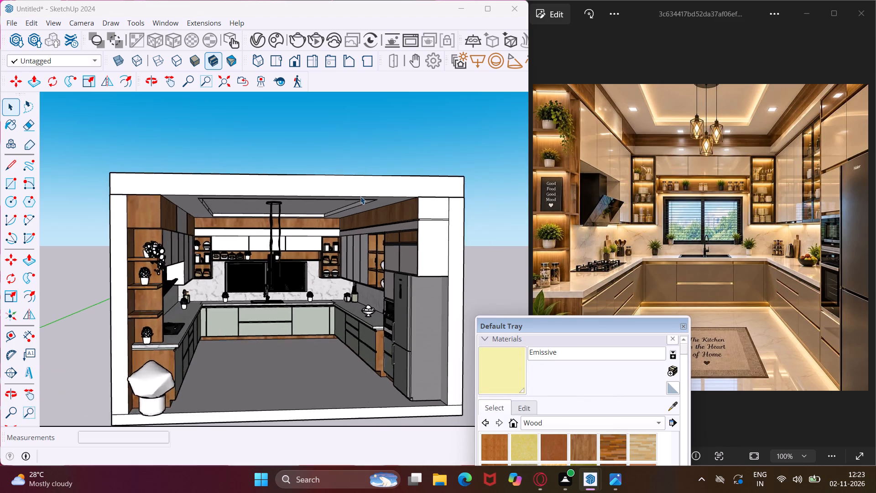
{"action": "scroll", "coordinate": [382, 200], "scroll_direction": "up", "scroll_amount": 10}
{"action": "middle_click_drag", "start_coordinate": [382, 200], "coordinate": [420, 146]}
{"action": "left_click", "coordinate": [410, 153]}
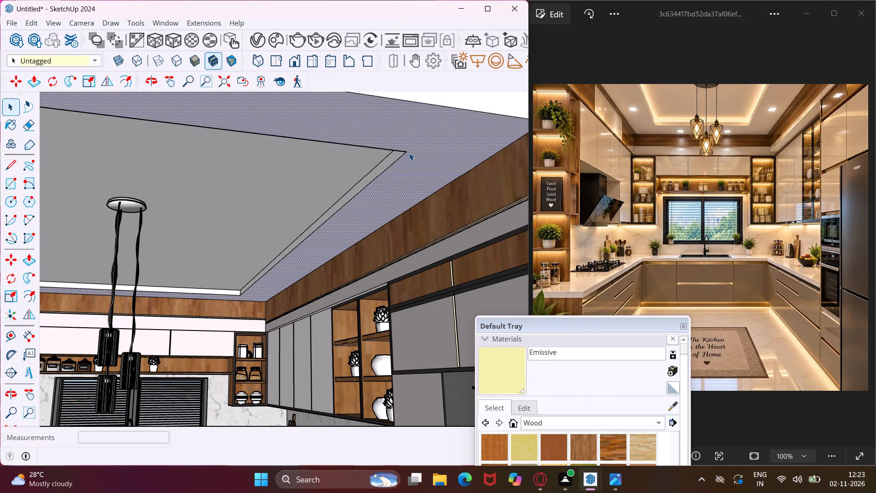
{"action": "key", "text": "p"}
{"action": "left_click", "coordinate": [411, 155]}
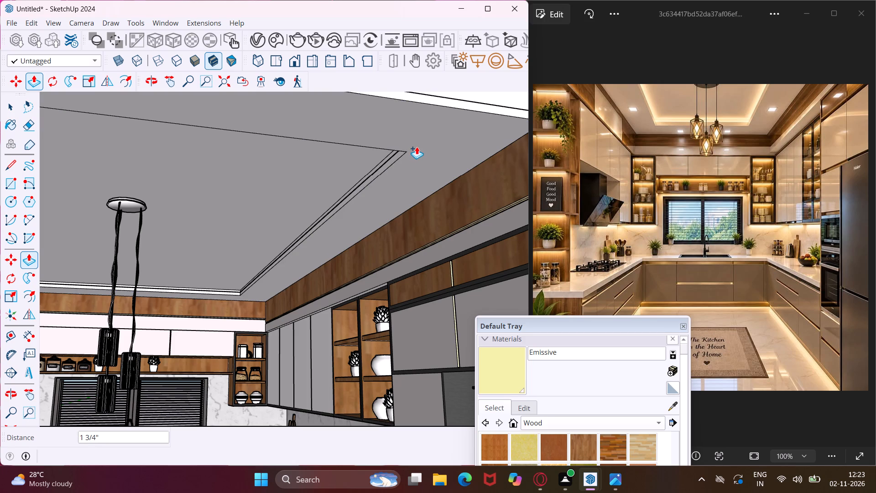
{"action": "left_click", "coordinate": [417, 148]}
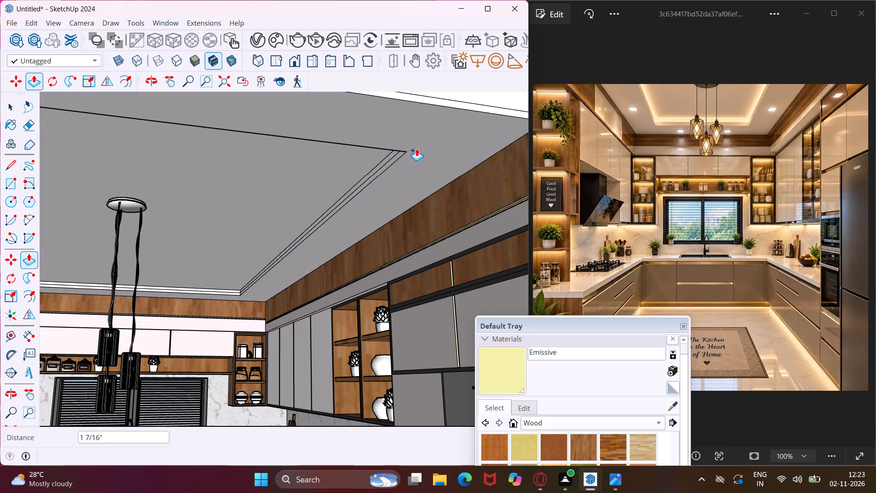
Paint the upper band of the ceiling tray with Emissive on the refrigerator side and the window side.
{"action": "left_click", "coordinate": [501, 361]}
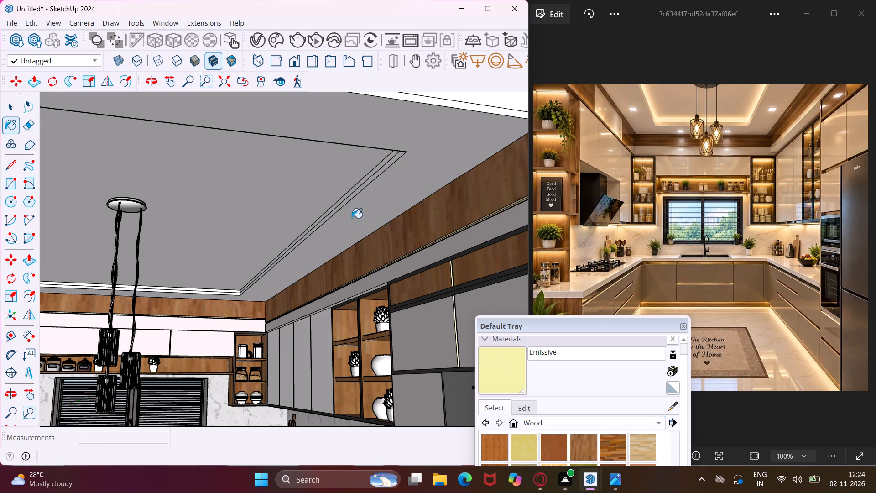
{"action": "scroll", "coordinate": [362, 189], "scroll_direction": "up", "scroll_amount": 10}
{"action": "left_click", "coordinate": [370, 168]}
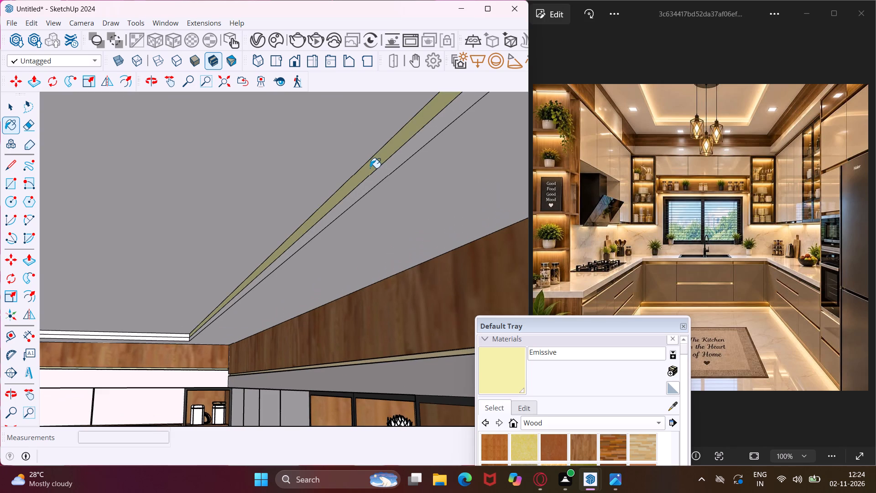
{"action": "scroll", "coordinate": [370, 168], "scroll_direction": "down", "scroll_amount": 5}
{"action": "scroll", "coordinate": [178, 309], "scroll_direction": "up", "scroll_amount": 12}
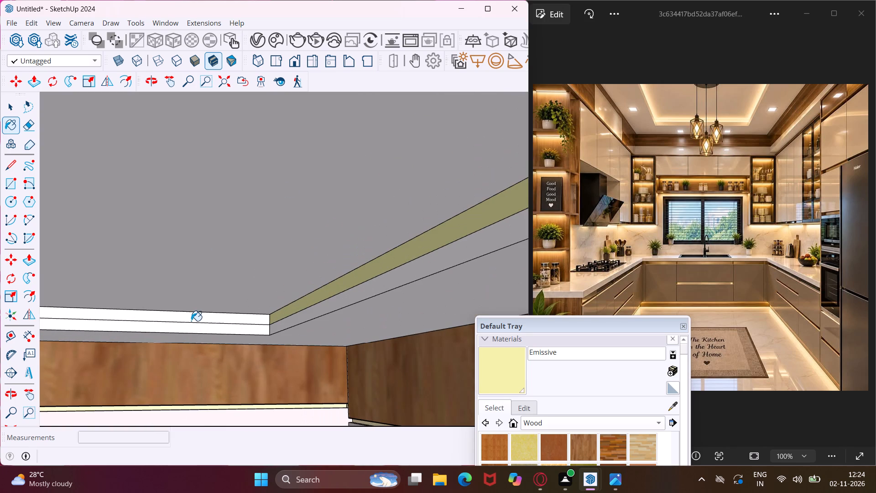
{"action": "left_click", "coordinate": [191, 320]}
{"action": "scroll", "coordinate": [198, 317], "scroll_direction": "down", "scroll_amount": 13}
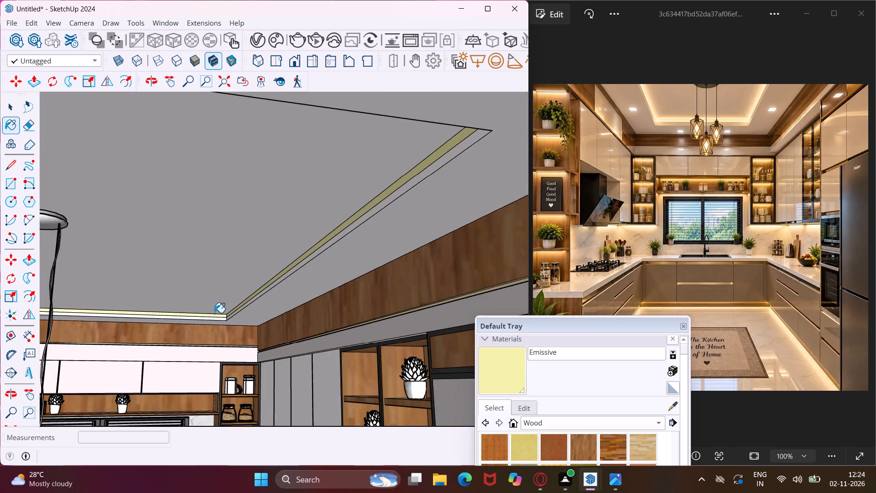
{"action": "scroll", "coordinate": [214, 313], "scroll_direction": "down", "scroll_amount": 12}
Paint all three upper band segments on the cooktop side of the ceiling tray with Emissive.
{"action": "scroll", "coordinate": [135, 305], "scroll_direction": "up", "scroll_amount": 5}
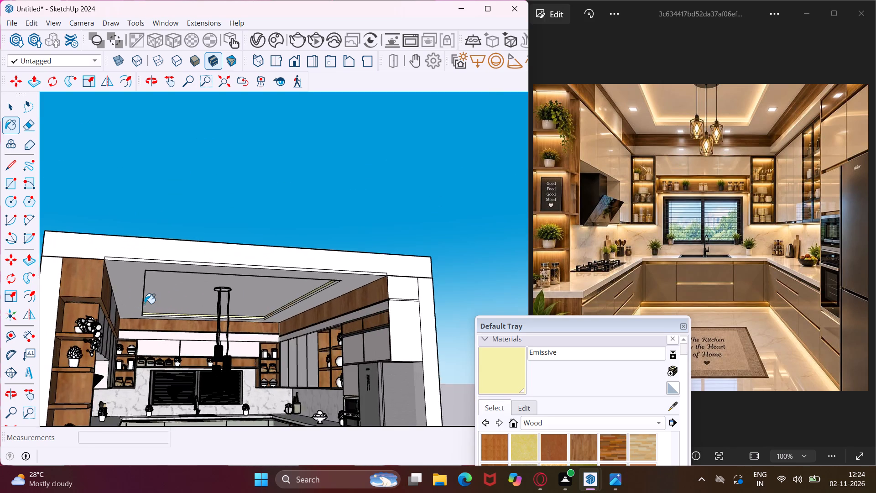
{"action": "scroll", "coordinate": [145, 304], "scroll_direction": "up", "scroll_amount": 11}
{"action": "middle_click_drag", "start_coordinate": [145, 304], "coordinate": [99, 309]}
{"action": "scroll", "coordinate": [96, 310], "scroll_direction": "up", "scroll_amount": 3}
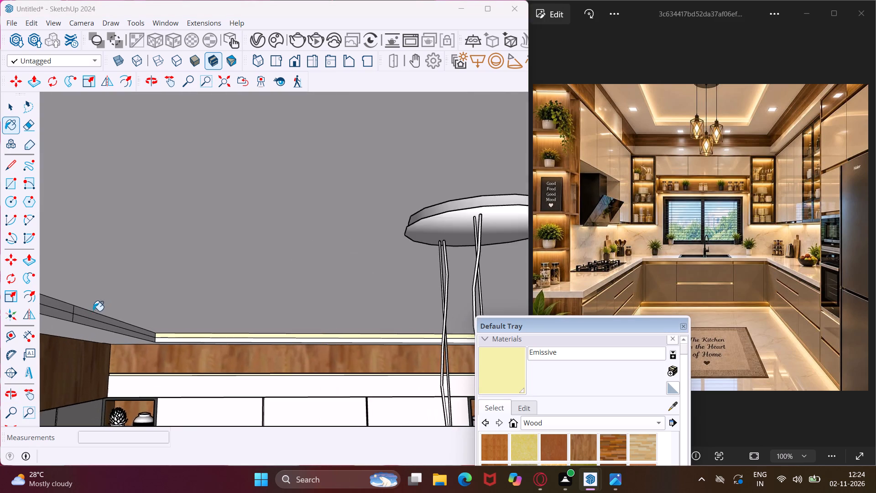
{"action": "scroll", "coordinate": [88, 314], "scroll_direction": "up", "scroll_amount": 3}
{"action": "left_click", "coordinate": [85, 314]}
{"action": "left_click", "coordinate": [58, 307]}
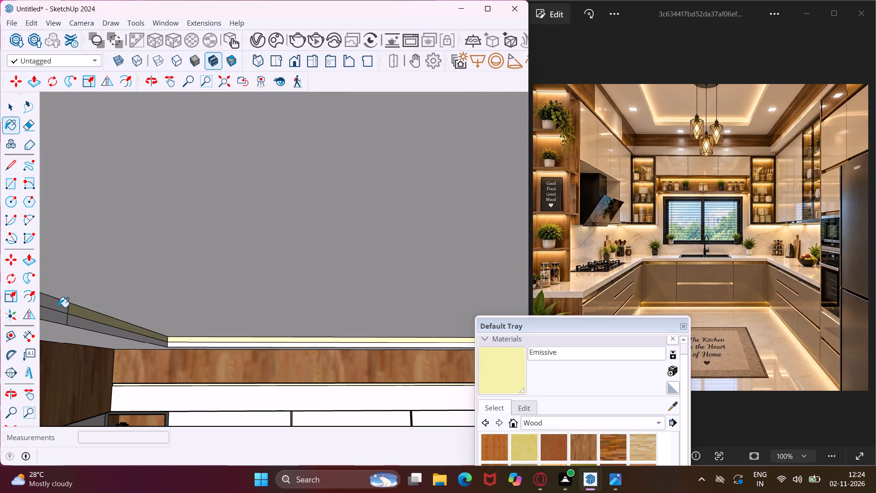
{"action": "scroll", "coordinate": [76, 308], "scroll_direction": "down", "scroll_amount": 6}
{"action": "middle_click_drag", "start_coordinate": [80, 311], "coordinate": [118, 310]}
{"action": "scroll", "coordinate": [121, 304], "scroll_direction": "down", "scroll_amount": 2}
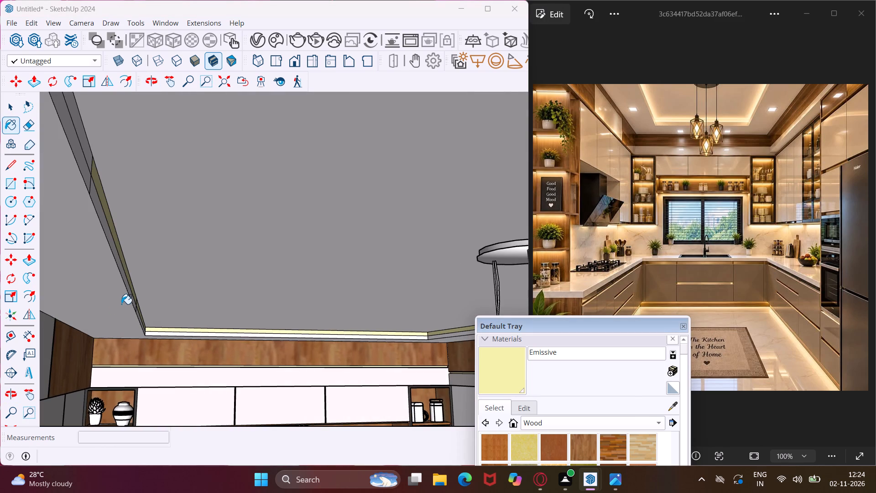
{"action": "scroll", "coordinate": [121, 304], "scroll_direction": "down", "scroll_amount": 5}
{"action": "scroll", "coordinate": [104, 254], "scroll_direction": "up", "scroll_amount": 7}
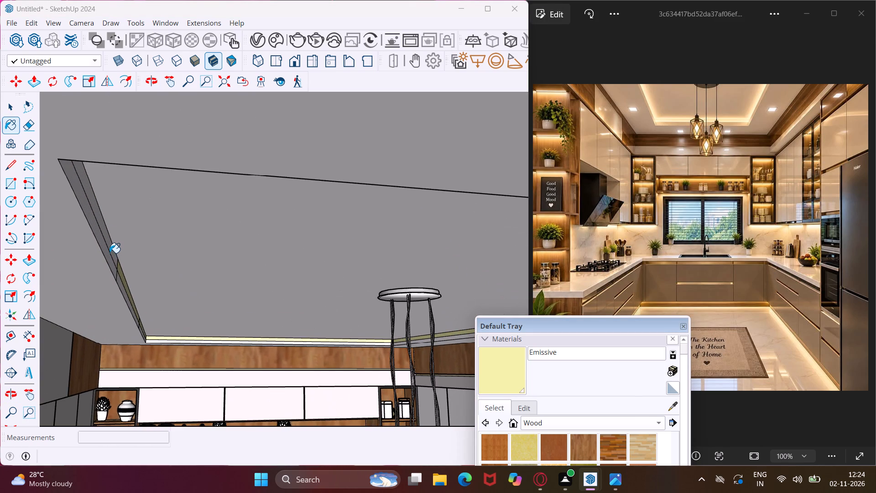
{"action": "left_click", "coordinate": [110, 246]}
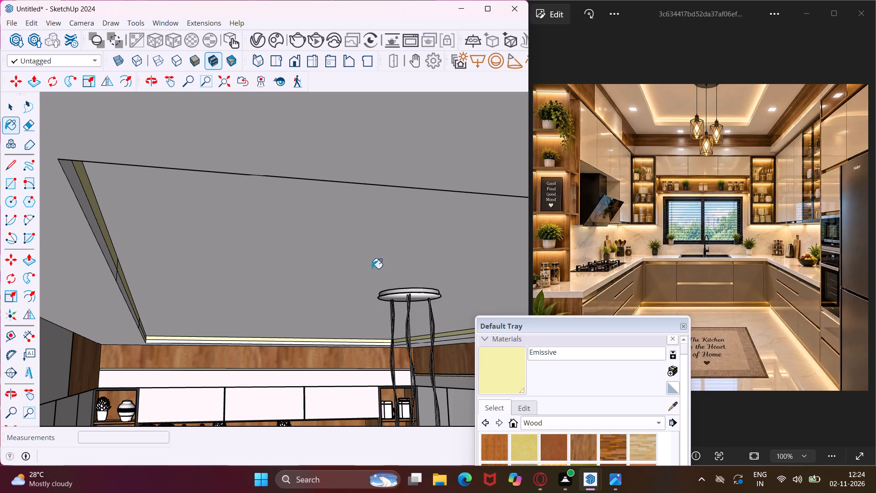
Paint the upper band of the recessed ceiling tray on the kitchen's open front side with Emissive.
{"action": "scroll", "coordinate": [356, 257], "scroll_direction": "down", "scroll_amount": 17}
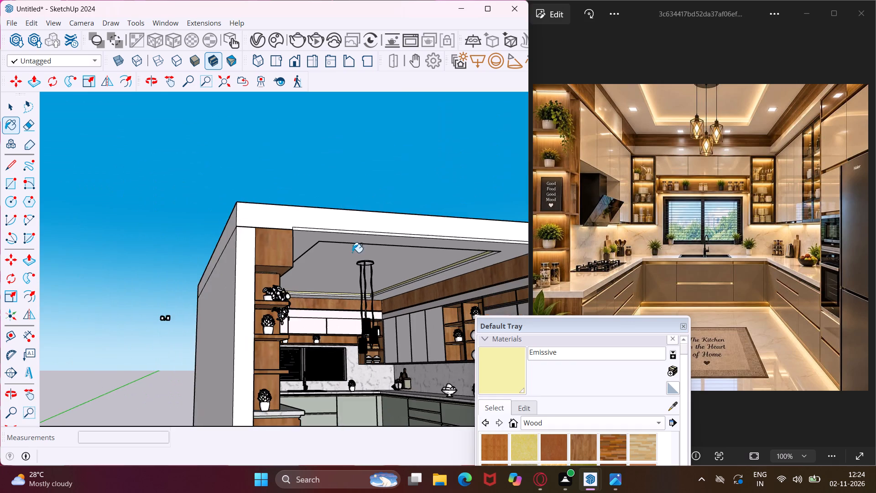
{"action": "middle_click_drag", "start_coordinate": [358, 262], "coordinate": [189, 262]}
{"action": "scroll", "coordinate": [163, 259], "scroll_direction": "up", "scroll_amount": 11}
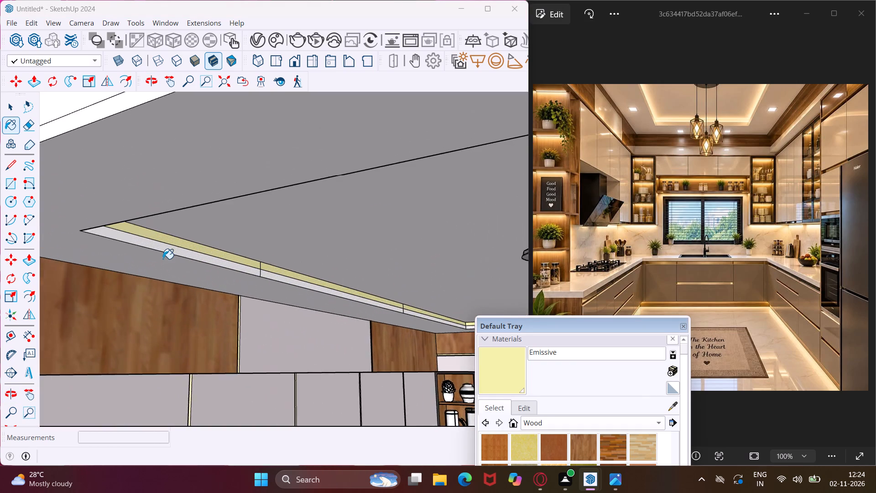
{"action": "scroll", "coordinate": [163, 259], "scroll_direction": "up", "scroll_amount": 8}
{"action": "middle_click_drag", "start_coordinate": [163, 259], "coordinate": [27, 232]}
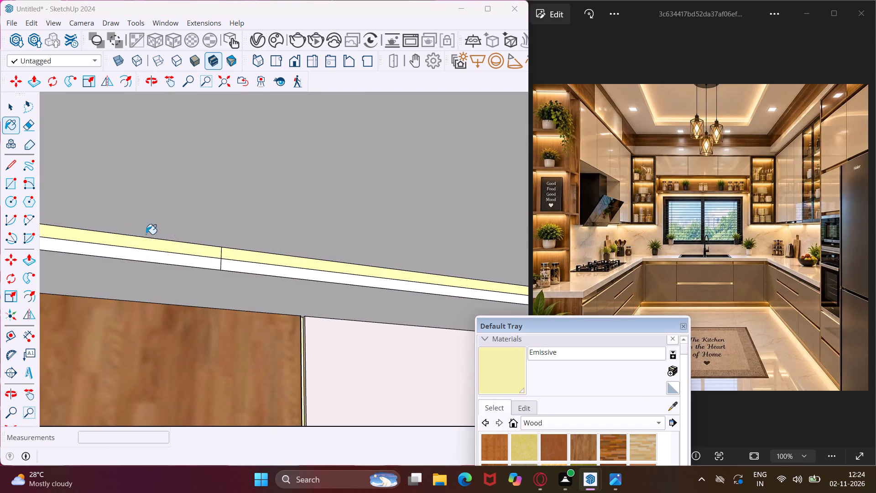
{"action": "left_click", "coordinate": [173, 78]}
{"action": "left_click_drag", "start_coordinate": [171, 177], "coordinate": [241, 194]}
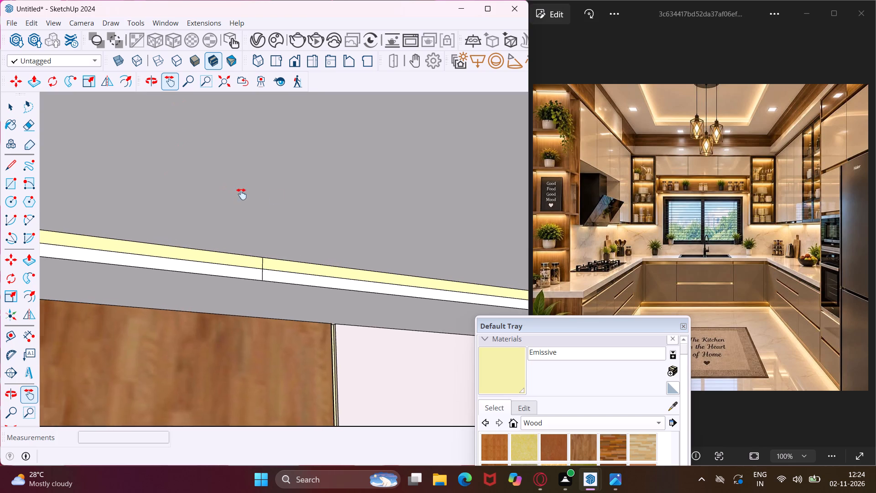
{"action": "left_click_drag", "start_coordinate": [241, 194], "coordinate": [458, 216]}
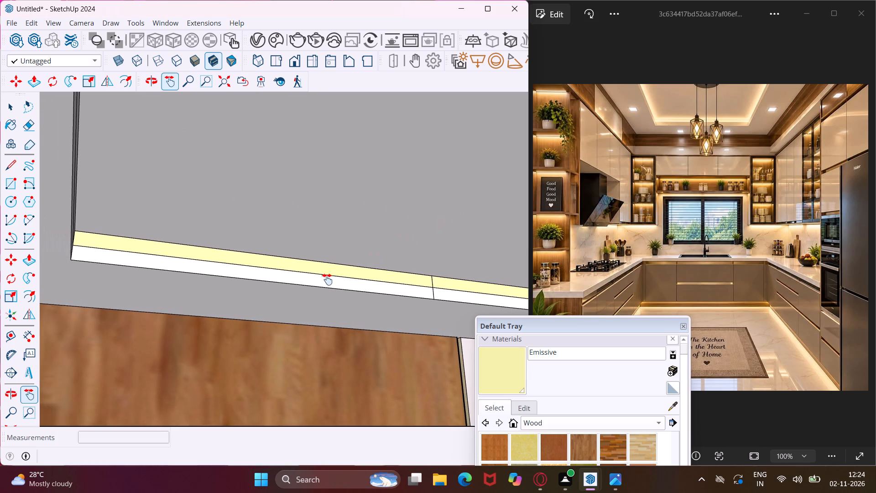
{"action": "middle_click_drag", "start_coordinate": [325, 280], "coordinate": [177, 277]}
{"action": "left_click_drag", "start_coordinate": [163, 278], "coordinate": [350, 276]}
{"action": "left_click", "coordinate": [523, 374]}
{"action": "scroll", "coordinate": [246, 277], "scroll_direction": "up", "scroll_amount": 3}
{"action": "left_click", "coordinate": [222, 277]}
{"action": "middle_click_drag", "start_coordinate": [222, 277], "coordinate": [478, 286]}
{"action": "scroll", "coordinate": [246, 277], "scroll_direction": "up", "scroll_amount": 1}
{"action": "scroll", "coordinate": [183, 226], "scroll_direction": "down", "scroll_amount": 17}
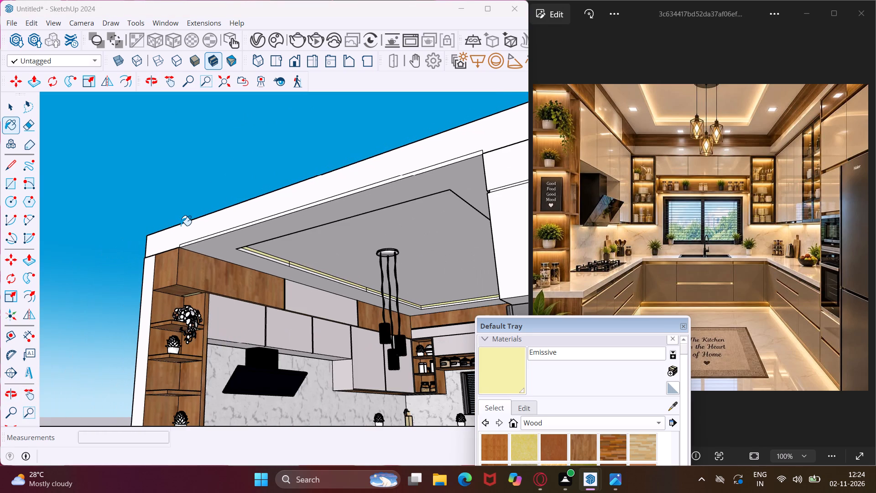
{"action": "middle_click_drag", "start_coordinate": [181, 226], "coordinate": [318, 231]}
{"action": "scroll", "coordinate": [172, 210], "scroll_direction": "down", "scroll_amount": 9}
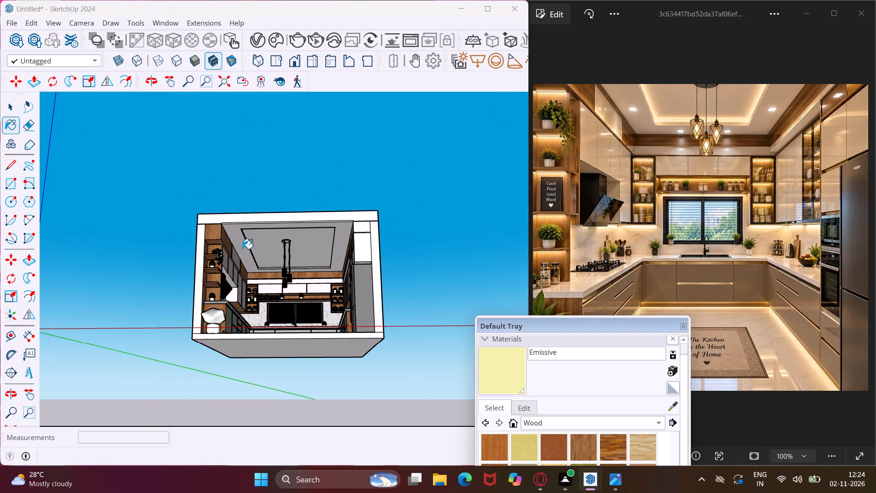
{"action": "key", "text": "Escape"}
{"action": "key", "text": "space"}
Import the Tiles White 02 160cm material from the Tiles category of the Chaos Cosmos library.
{"action": "scroll", "coordinate": [341, 262], "scroll_direction": "up", "scroll_amount": 5}
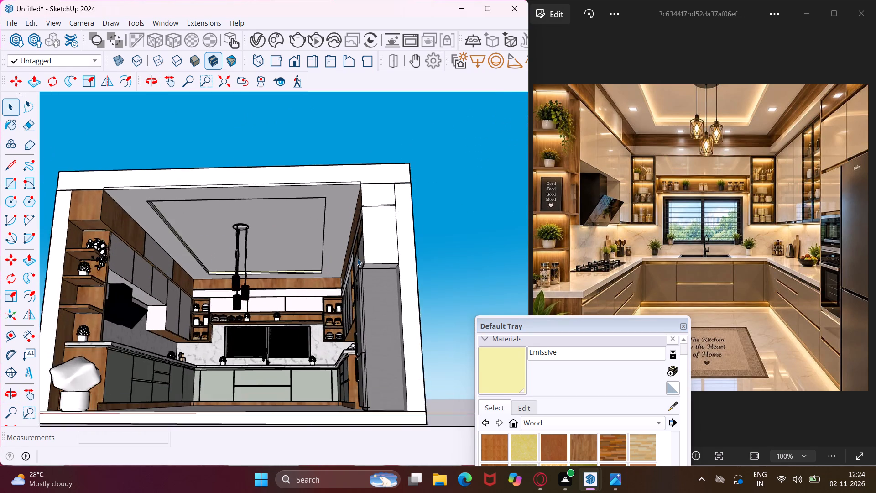
{"action": "scroll", "coordinate": [357, 258], "scroll_direction": "up", "scroll_amount": 4}
{"action": "middle_click_drag", "start_coordinate": [358, 258], "coordinate": [402, 286]}
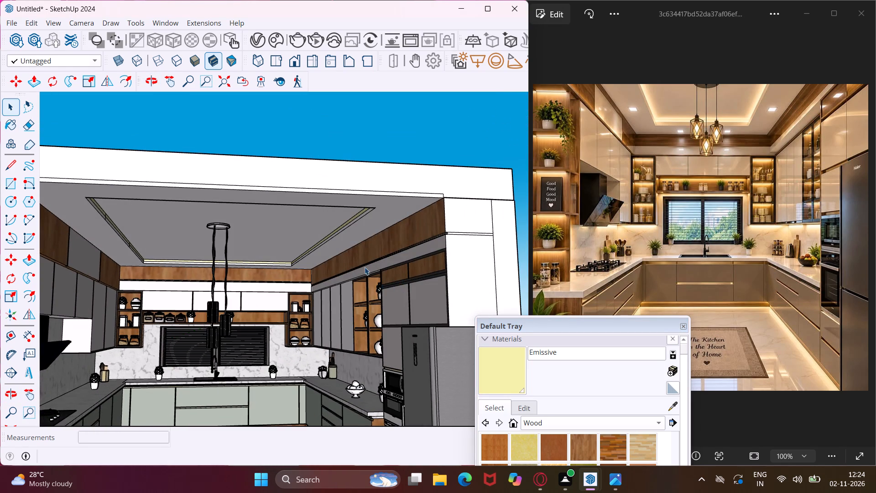
{"action": "scroll", "coordinate": [365, 267], "scroll_direction": "down", "scroll_amount": 4}
{"action": "left_click", "coordinate": [261, 32]}
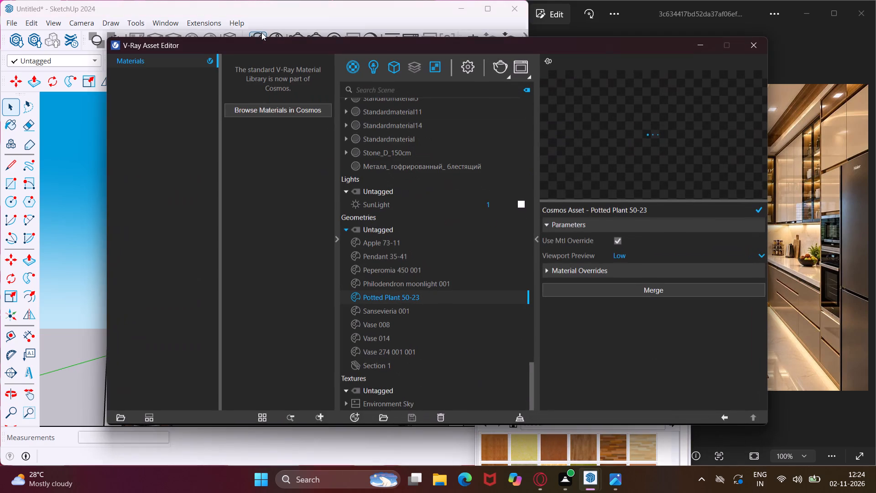
{"action": "left_click", "coordinate": [266, 107]}
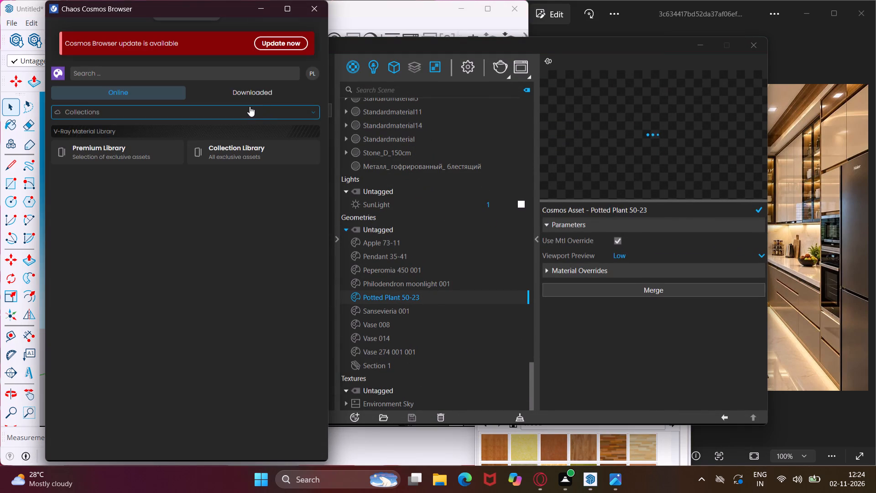
{"action": "left_click", "coordinate": [251, 110]}
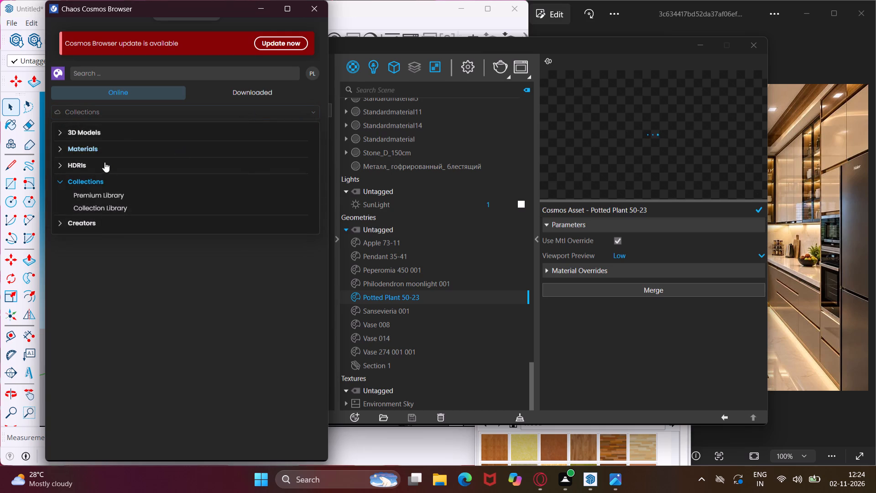
{"action": "left_click", "coordinate": [94, 154]}
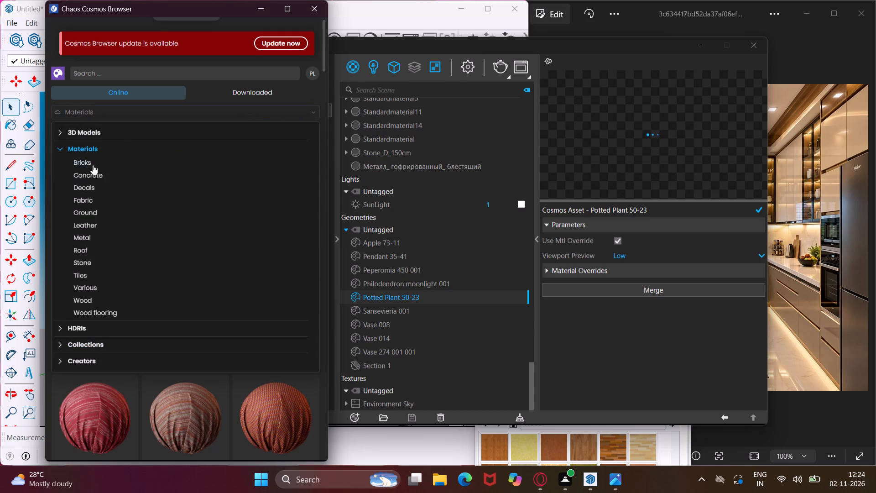
{"action": "left_click", "coordinate": [91, 273]}
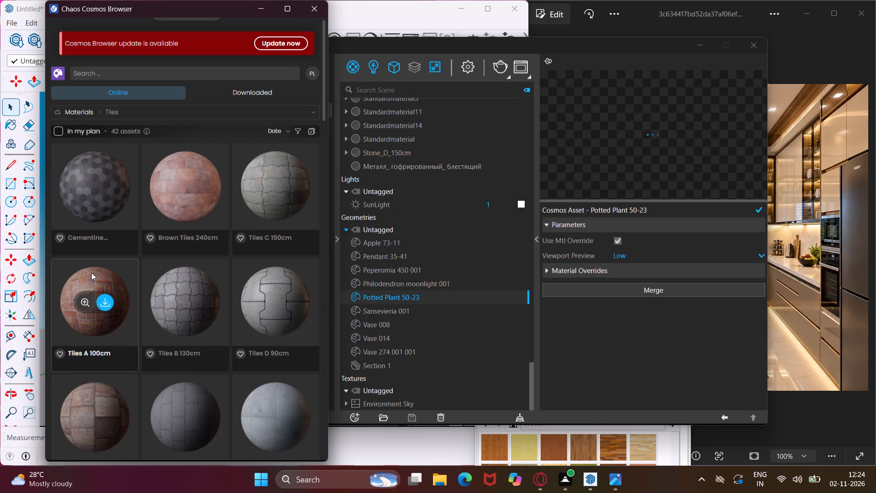
{"action": "scroll", "coordinate": [153, 284], "scroll_direction": "down", "scroll_amount": 7}
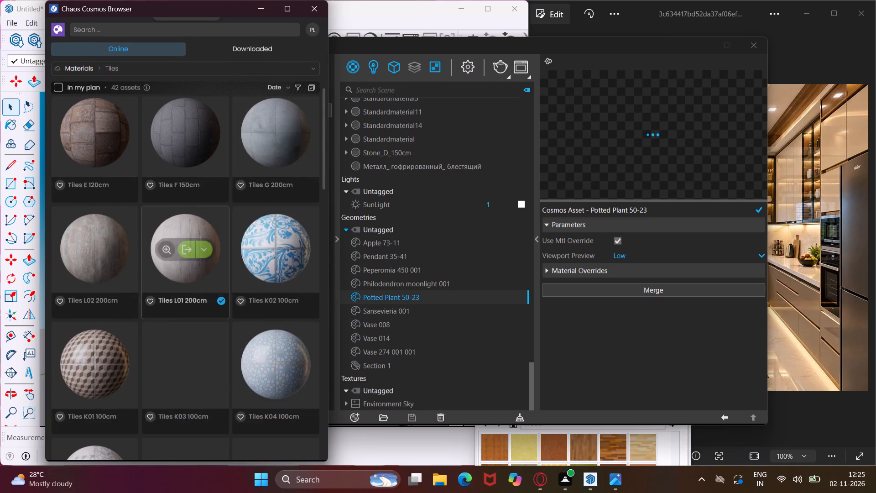
{"action": "scroll", "coordinate": [155, 258], "scroll_direction": "down", "scroll_amount": 4}
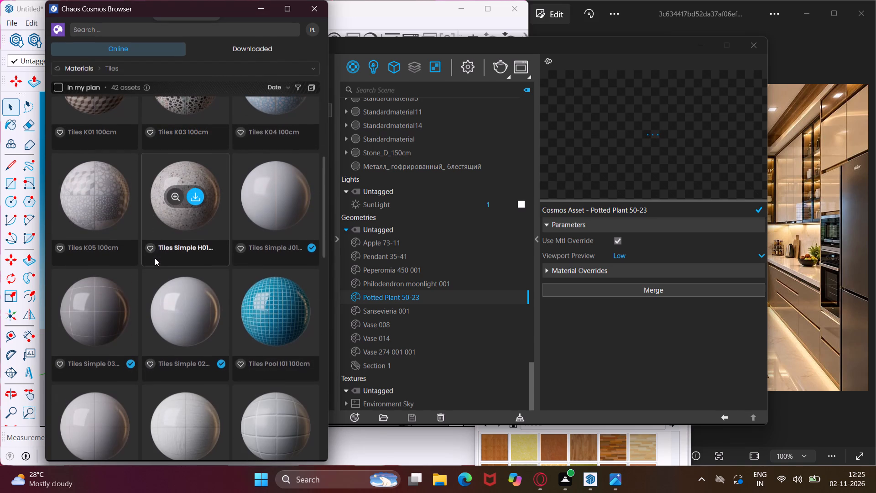
{"action": "scroll", "coordinate": [155, 258], "scroll_direction": "down", "scroll_amount": 1}
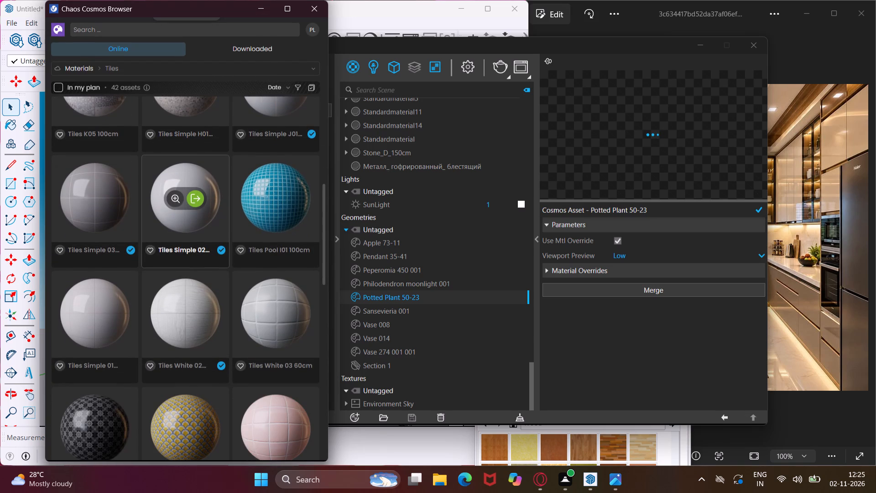
{"action": "left_click", "coordinate": [185, 311]}
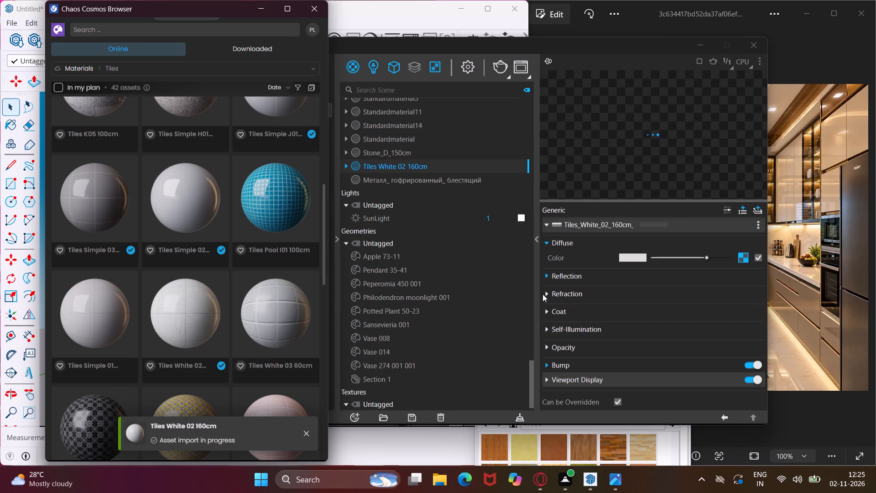
In the Tiles White 02 160cm reflection settings, lighten the reflection colour, set glossiness to 0.97 and enable a reflection IOR of 4.
{"action": "left_click", "coordinate": [545, 280]}
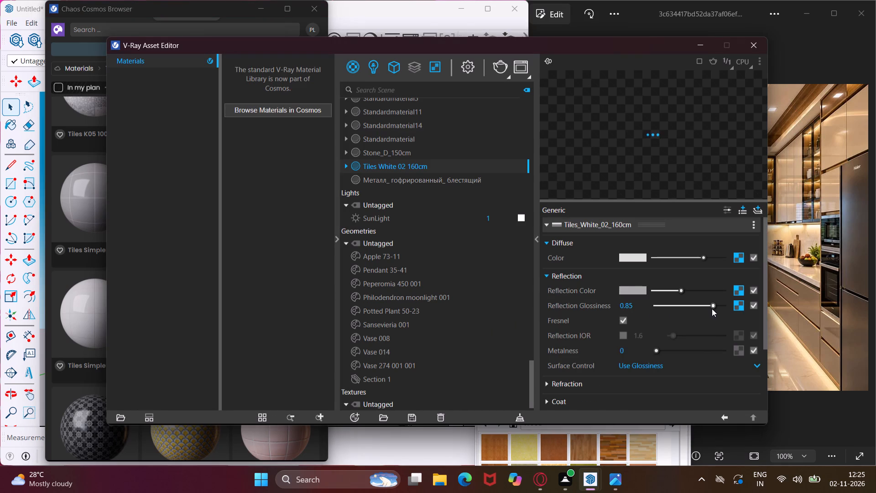
{"action": "left_click_drag", "start_coordinate": [712, 309], "coordinate": [721, 312]}
{"action": "left_click_drag", "start_coordinate": [677, 292], "coordinate": [700, 293]}
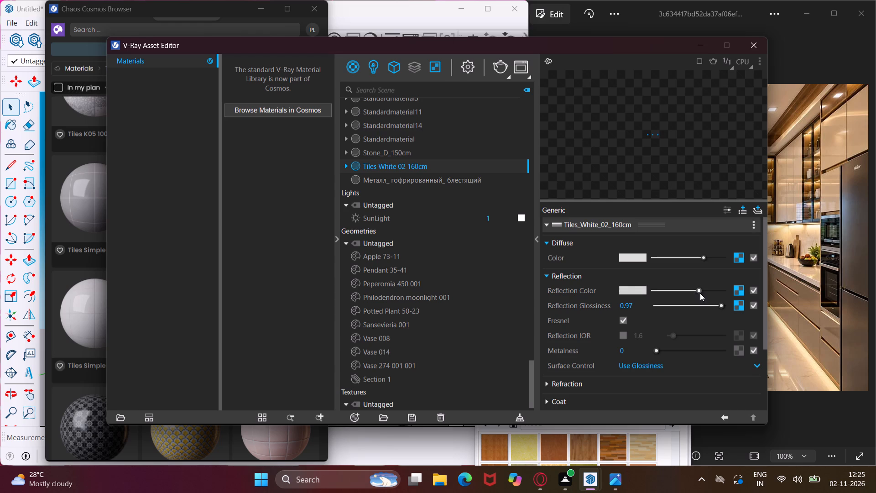
{"action": "left_click_drag", "start_coordinate": [700, 293], "coordinate": [704, 293]}
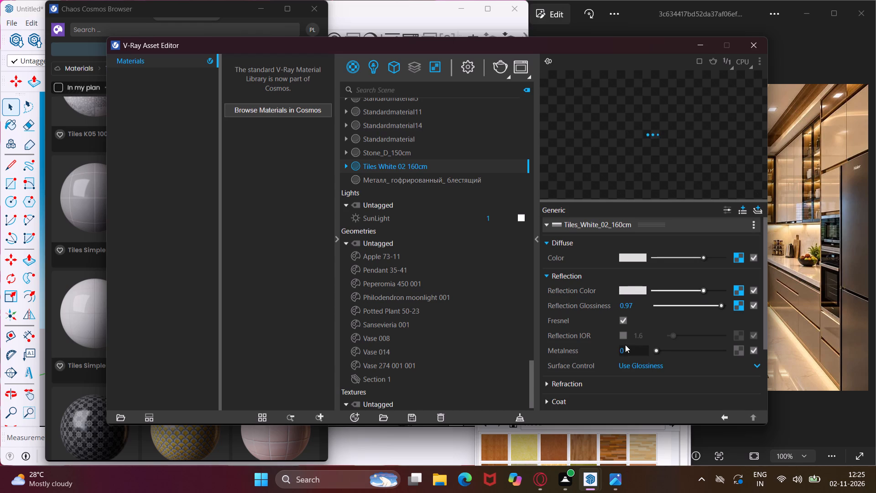
{"action": "left_click", "coordinate": [621, 337]}
{"action": "left_click", "coordinate": [648, 339]}
{"action": "key", "text": "BackSpace"}
{"action": "key", "text": "BackSpace"}
{"action": "key", "text": "BackSpace"}
{"action": "key", "text": "4"}
{"action": "key", "text": "Return"}
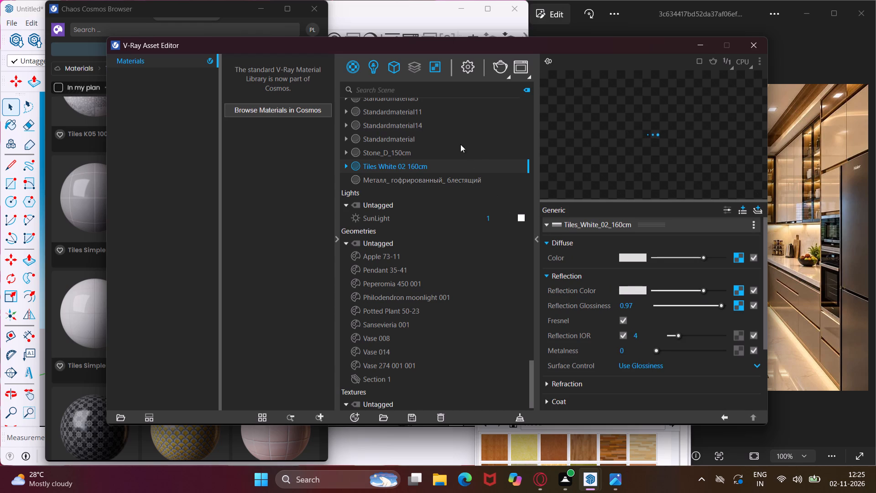
{"action": "double_click", "coordinate": [485, 164]}
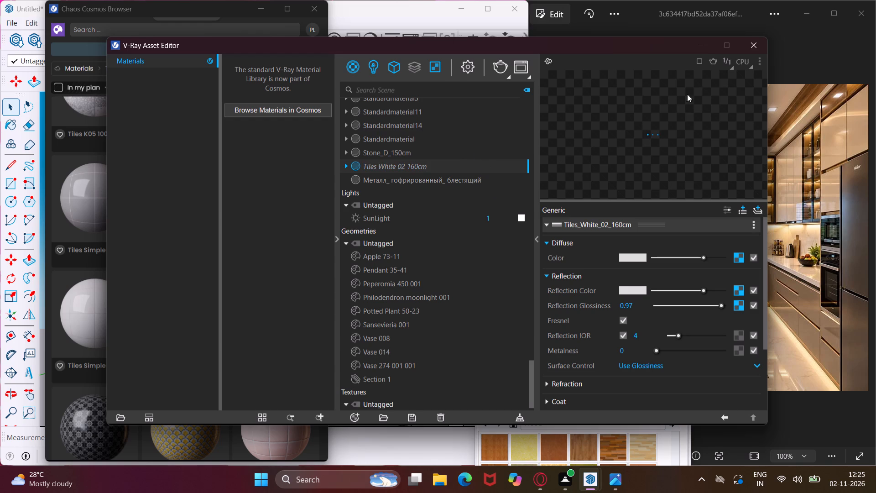
{"action": "left_click", "coordinate": [759, 60]}
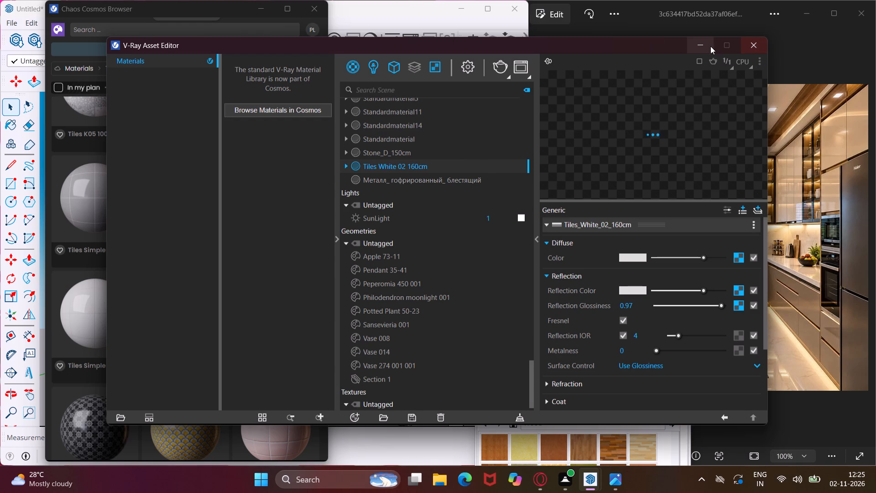
{"action": "left_click", "coordinate": [708, 45]}
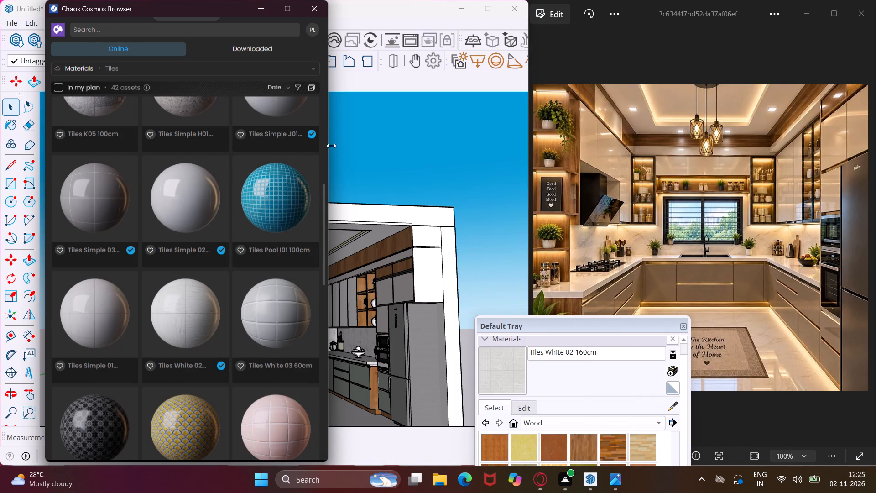
{"action": "left_click", "coordinate": [265, 14]}
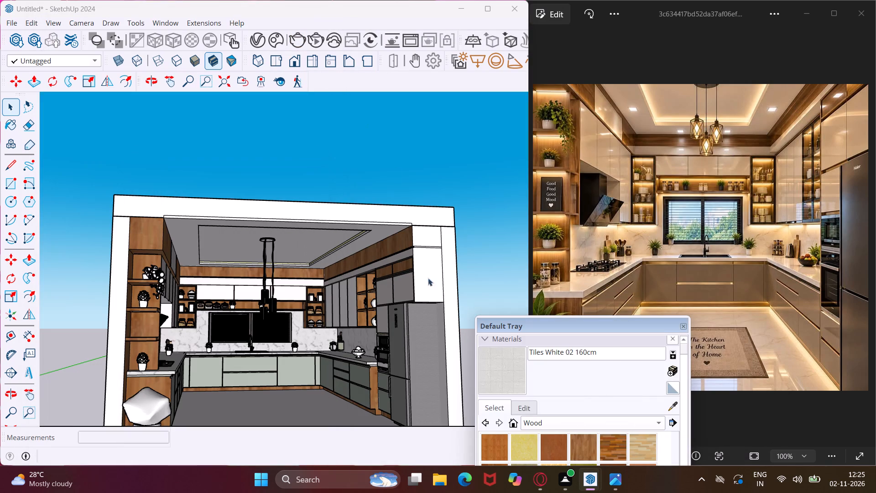
Paint the kitchen floor with the Tiles White 02 160cm material.
{"action": "left_click", "coordinate": [491, 368]}
{"action": "scroll", "coordinate": [327, 409], "scroll_direction": "up", "scroll_amount": 4}
{"action": "left_click", "coordinate": [322, 407]}
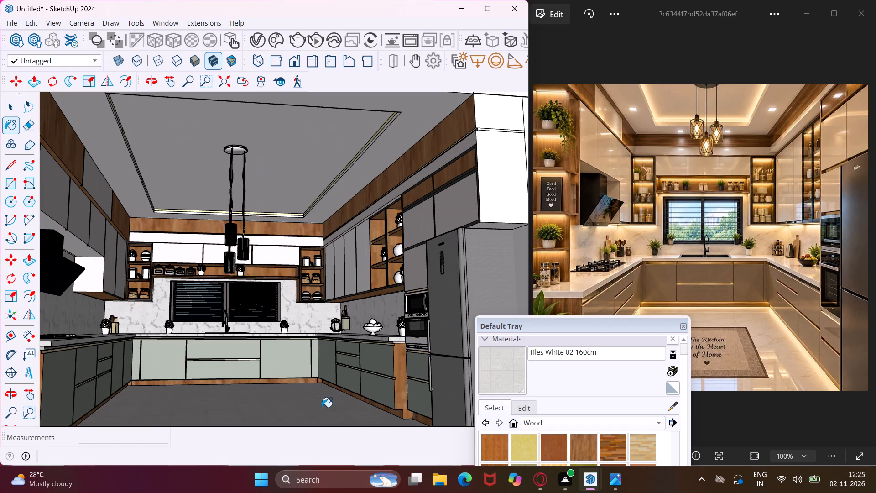
{"action": "scroll", "coordinate": [285, 368], "scroll_direction": "down", "scroll_amount": 5}
{"action": "middle_click_drag", "start_coordinate": [297, 384], "coordinate": [301, 401]}
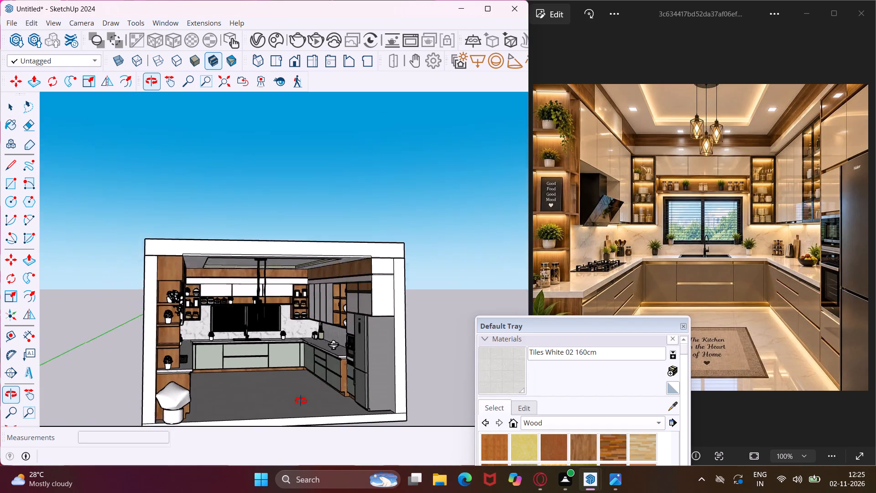
{"action": "middle_click_drag", "start_coordinate": [301, 401], "coordinate": [305, 432]}
{"action": "scroll", "coordinate": [305, 400], "scroll_direction": "up", "scroll_amount": 4}
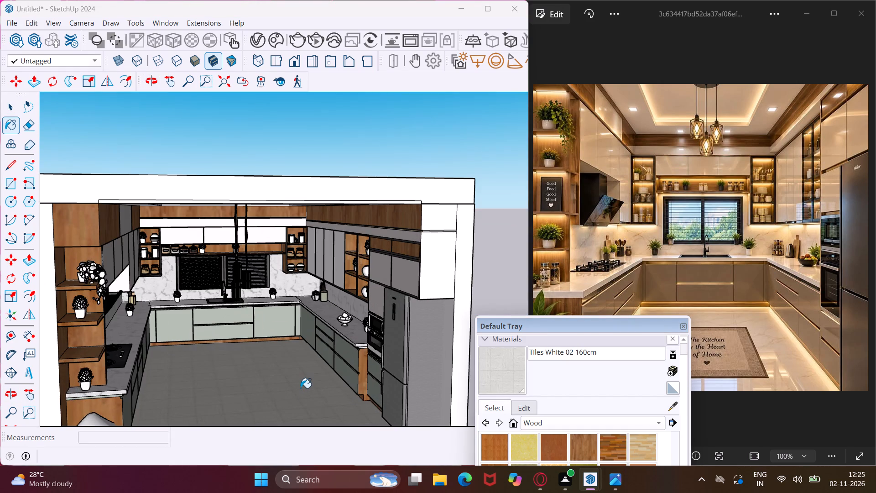
{"action": "key", "text": "Escape"}
{"action": "key", "text": "space"}
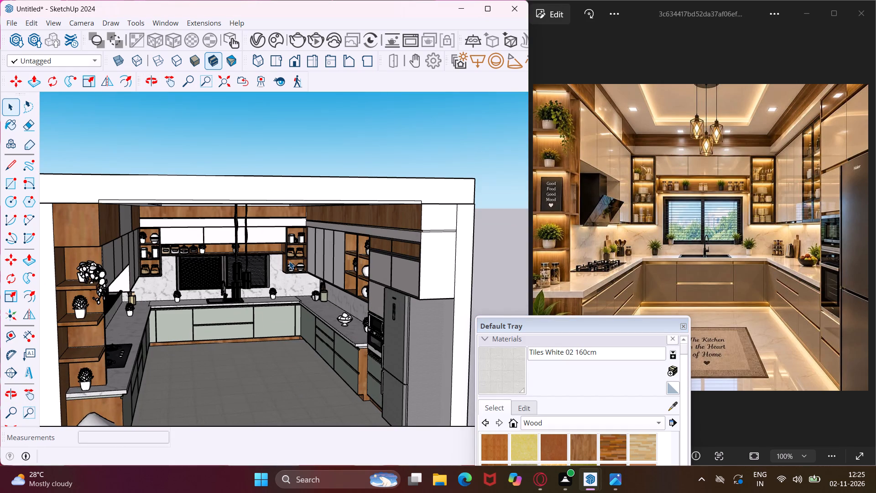
Copy the round vase from the wall shelf beside the oven tower into the empty third compartment of the open wooden shelf unit by the hob.
{"action": "scroll", "coordinate": [364, 251], "scroll_direction": "up", "scroll_amount": 3}
{"action": "middle_click_drag", "start_coordinate": [361, 251], "coordinate": [370, 253]}
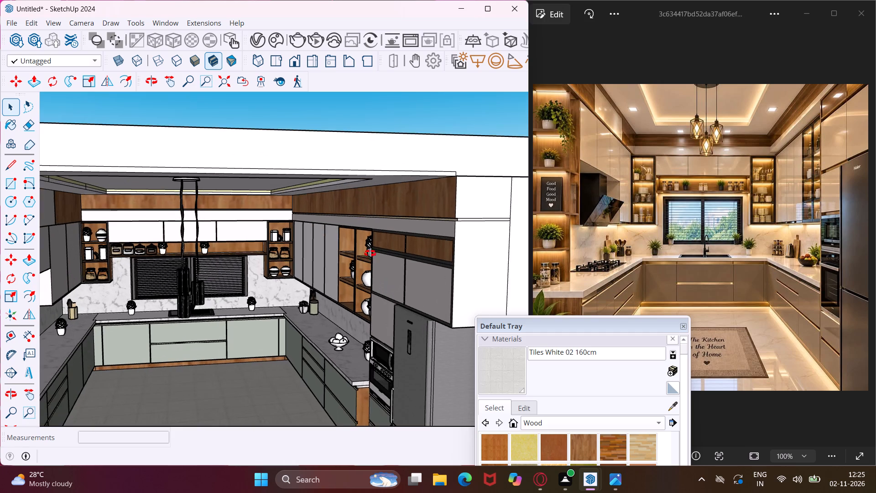
{"action": "middle_click_drag", "start_coordinate": [370, 253], "coordinate": [401, 255]}
{"action": "scroll", "coordinate": [393, 275], "scroll_direction": "up", "scroll_amount": 2}
{"action": "left_click", "coordinate": [393, 277]}
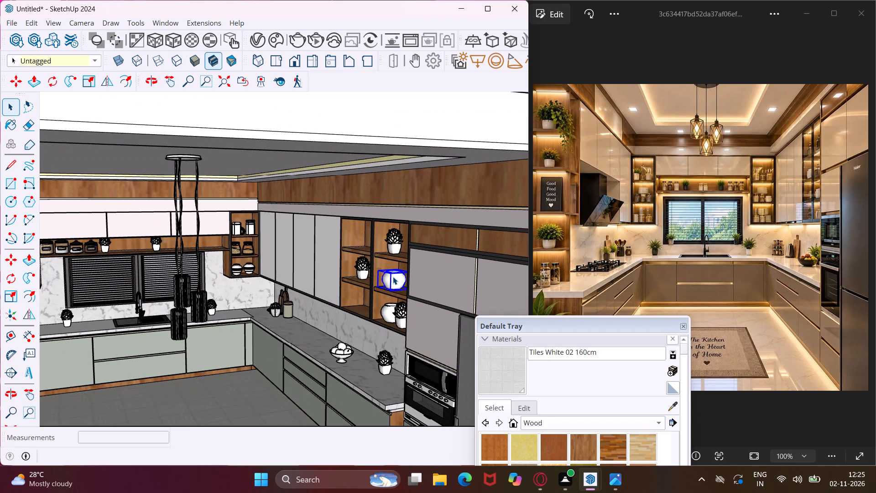
{"action": "key", "text": "m"}
{"action": "scroll", "coordinate": [401, 289], "scroll_direction": "up", "scroll_amount": 7}
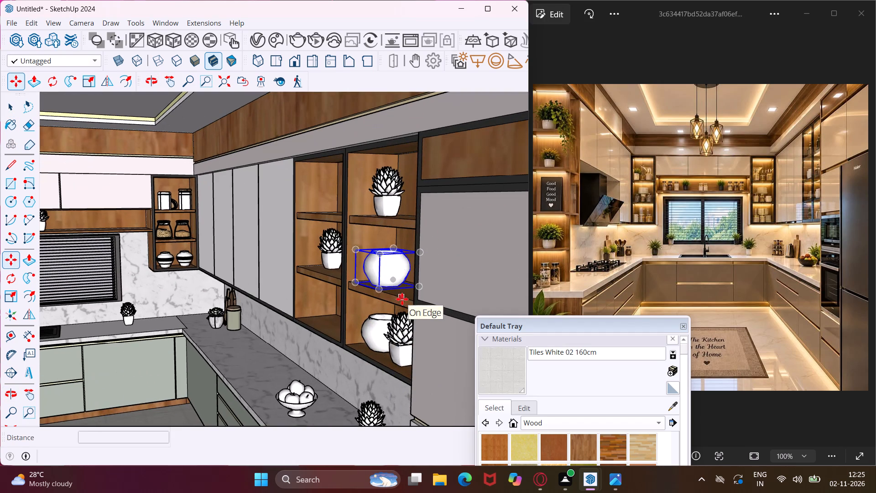
{"action": "left_click", "coordinate": [402, 299]}
{"action": "scroll", "coordinate": [392, 265], "scroll_direction": "down", "scroll_amount": 6}
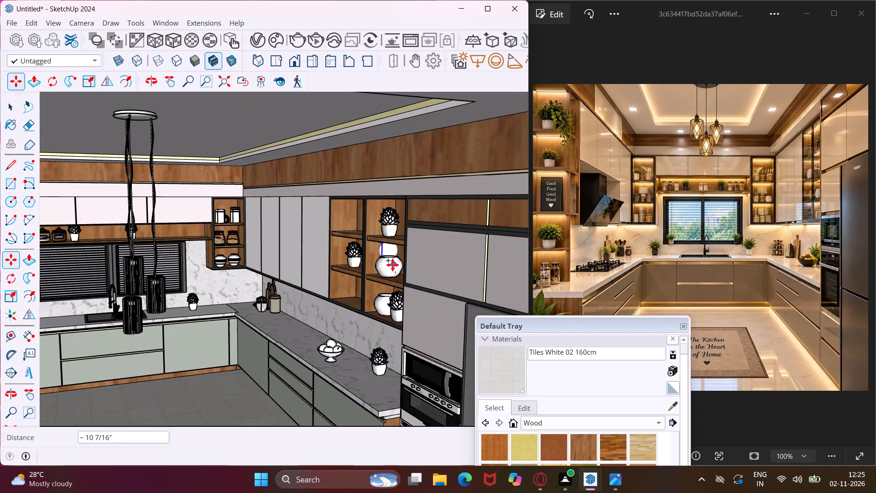
{"action": "scroll", "coordinate": [390, 260], "scroll_direction": "down", "scroll_amount": 13}
{"action": "middle_click_drag", "start_coordinate": [335, 309], "coordinate": [243, 340]}
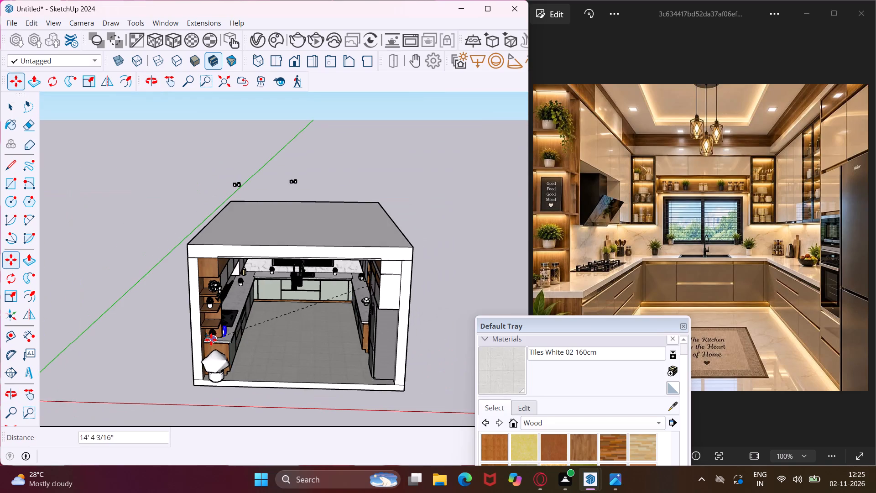
{"action": "scroll", "coordinate": [207, 327], "scroll_direction": "up", "scroll_amount": 10}
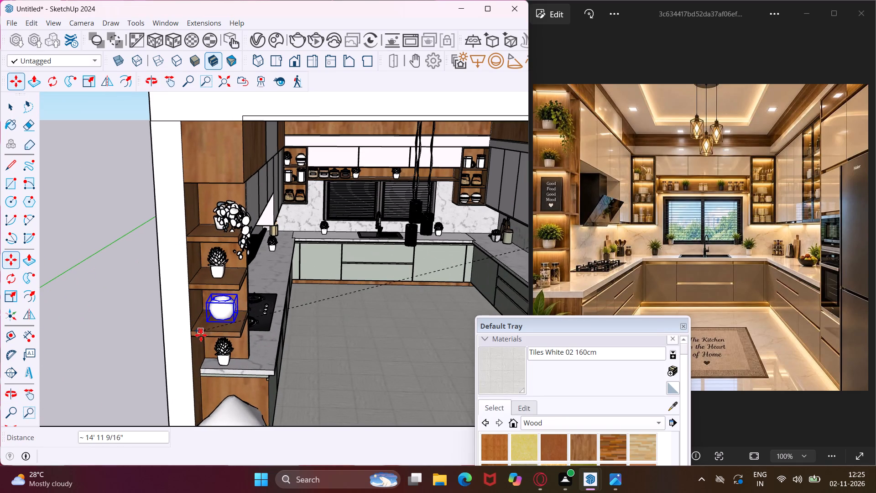
{"action": "left_click", "coordinate": [198, 333]}
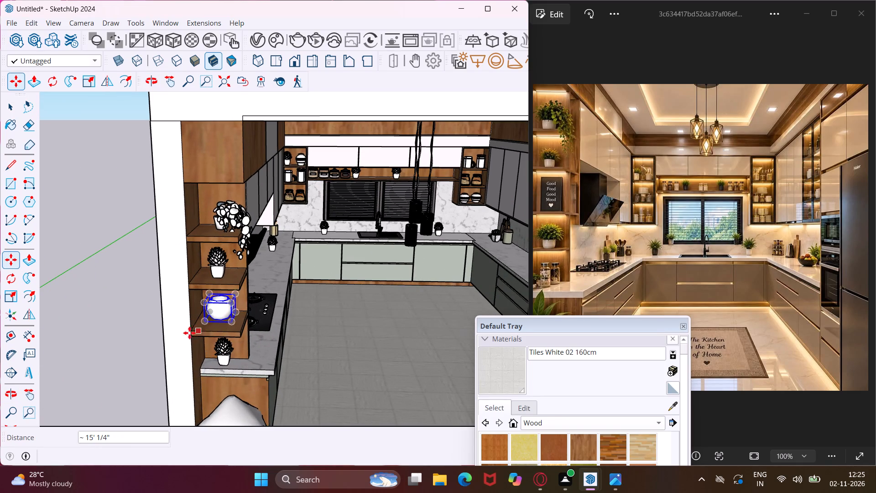
{"action": "scroll", "coordinate": [142, 340], "scroll_direction": "down", "scroll_amount": 5}
{"action": "middle_click_drag", "start_coordinate": [318, 309], "coordinate": [367, 280]}
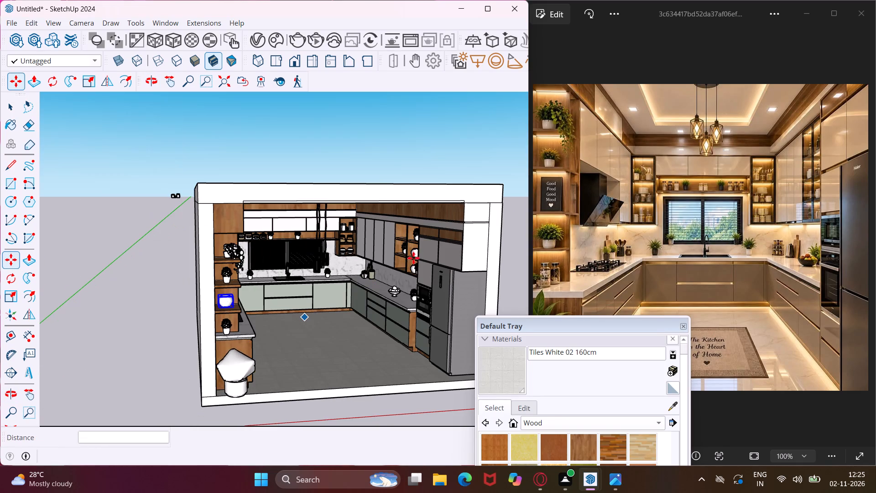
{"action": "scroll", "coordinate": [419, 254], "scroll_direction": "up", "scroll_amount": 11}
{"action": "scroll", "coordinate": [323, 372], "scroll_direction": "down", "scroll_amount": 9}
{"action": "scroll", "coordinate": [254, 384], "scroll_direction": "down", "scroll_amount": 5}
{"action": "scroll", "coordinate": [201, 381], "scroll_direction": "down", "scroll_amount": 2}
{"action": "key", "text": "Escape"}
{"action": "key", "text": "space"}
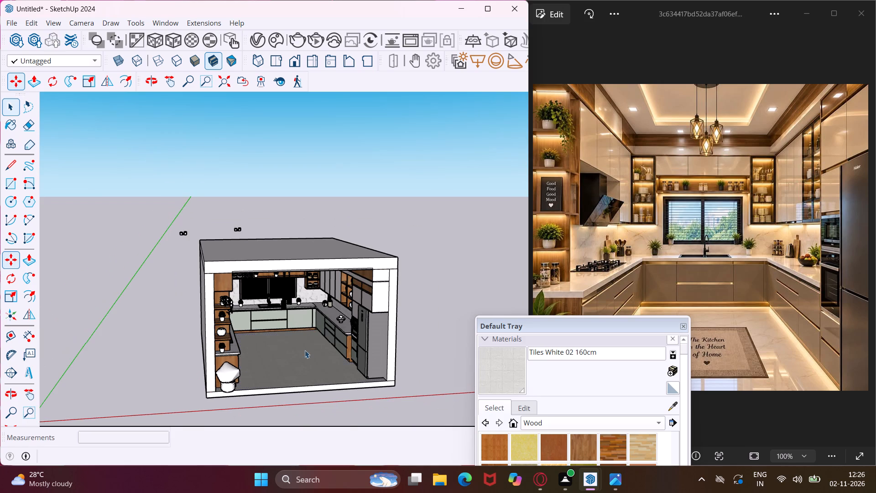
Copy the same round vase into the empty bottom compartment of the adjacent wall shelf column, next to the wall cabinets.
{"action": "scroll", "coordinate": [350, 285], "scroll_direction": "up", "scroll_amount": 10}
{"action": "middle_click_drag", "start_coordinate": [350, 285], "coordinate": [402, 271]}
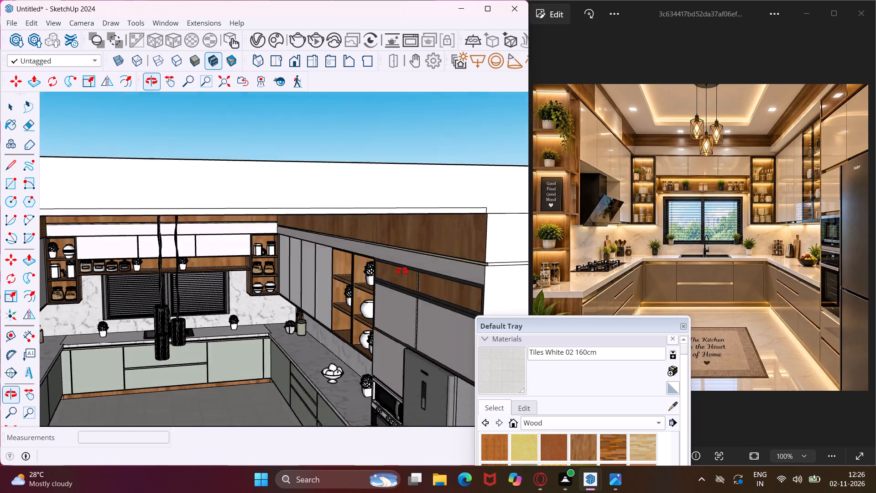
{"action": "middle_click_drag", "start_coordinate": [402, 271], "coordinate": [405, 270]}
{"action": "scroll", "coordinate": [404, 302], "scroll_direction": "up", "scroll_amount": 3}
{"action": "left_click", "coordinate": [402, 303]}
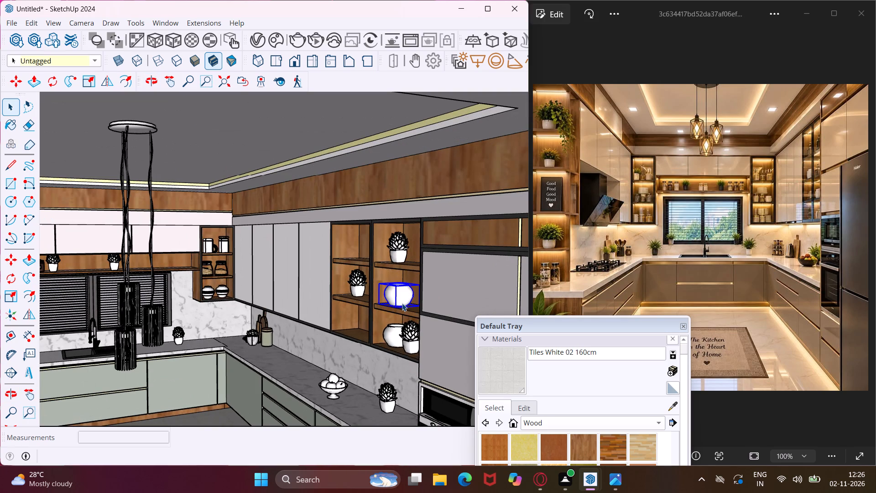
{"action": "key", "text": "m"}
{"action": "scroll", "coordinate": [402, 310], "scroll_direction": "up", "scroll_amount": 4}
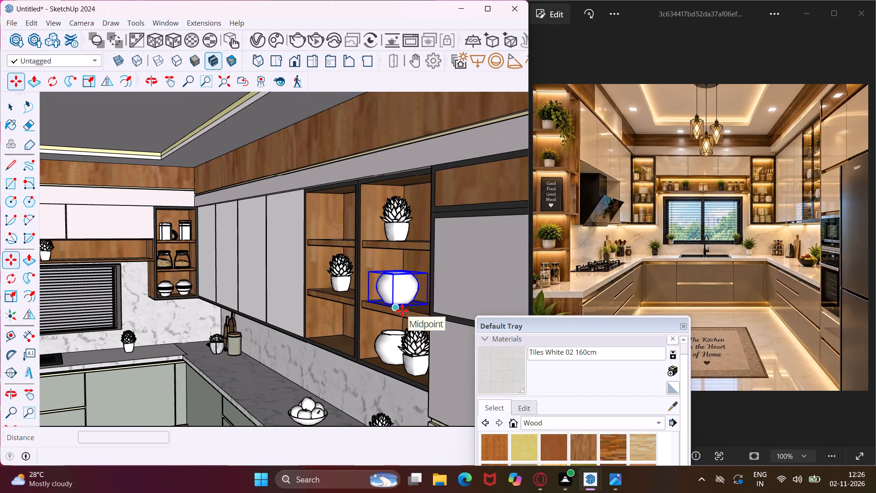
{"action": "left_click", "coordinate": [402, 310]}
{"action": "scroll", "coordinate": [335, 336], "scroll_direction": "up", "scroll_amount": 8}
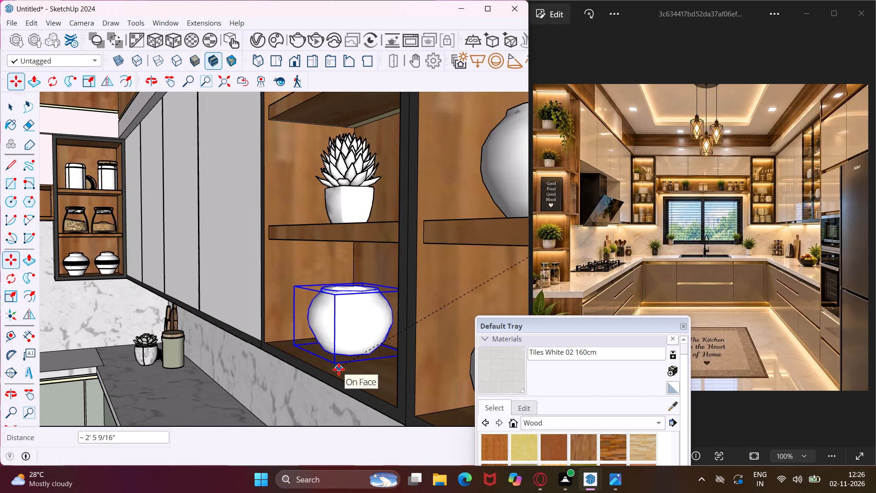
{"action": "left_click", "coordinate": [337, 369]}
{"action": "scroll", "coordinate": [308, 377], "scroll_direction": "down", "scroll_amount": 6}
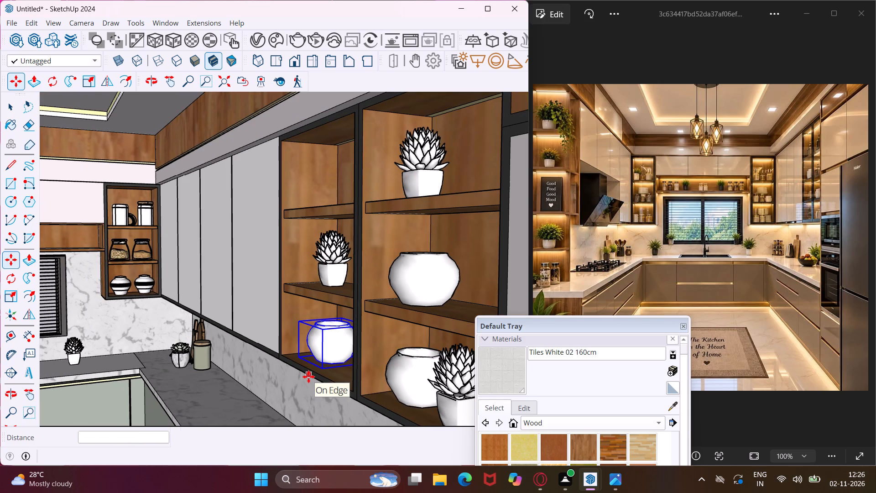
{"action": "scroll", "coordinate": [325, 352], "scroll_direction": "down", "scroll_amount": 4}
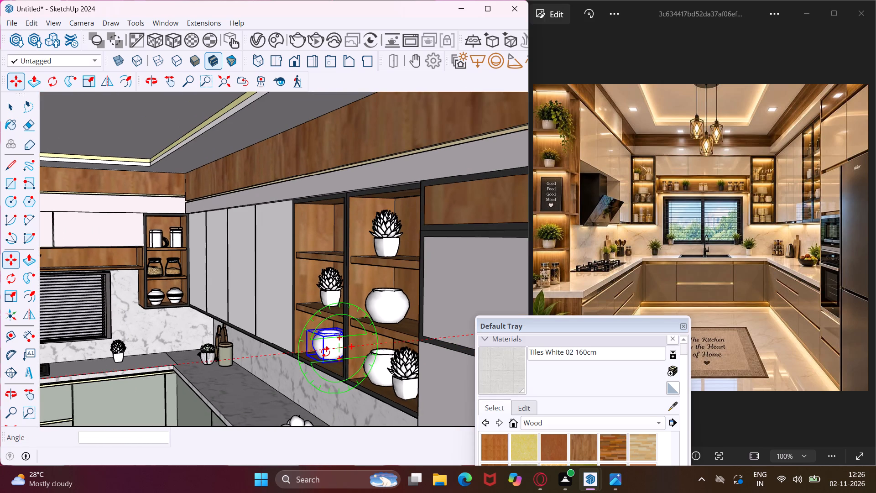
{"action": "scroll", "coordinate": [329, 341], "scroll_direction": "down", "scroll_amount": 3}
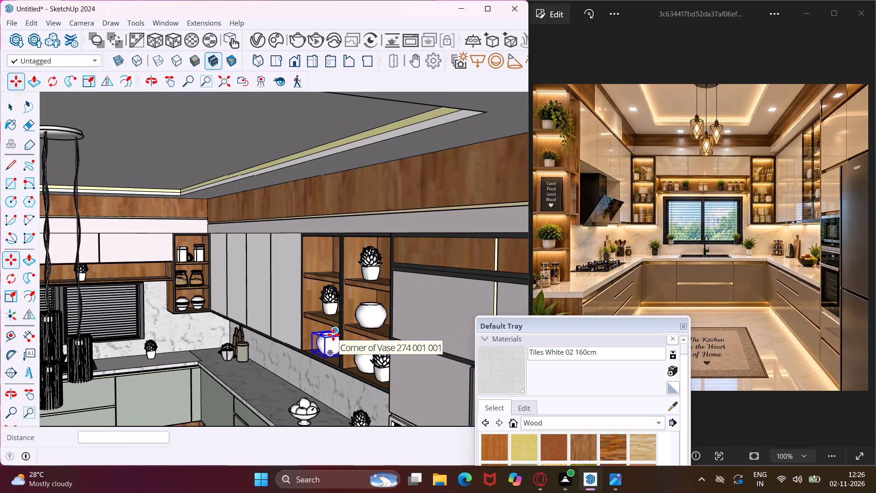
{"action": "key", "text": "Escape"}
{"action": "key", "text": "space"}
Copy the potted plant from the top shelf beside the oven tower onto the top shelf of the adjacent wall shelf column.
{"action": "left_click", "coordinate": [368, 268]}
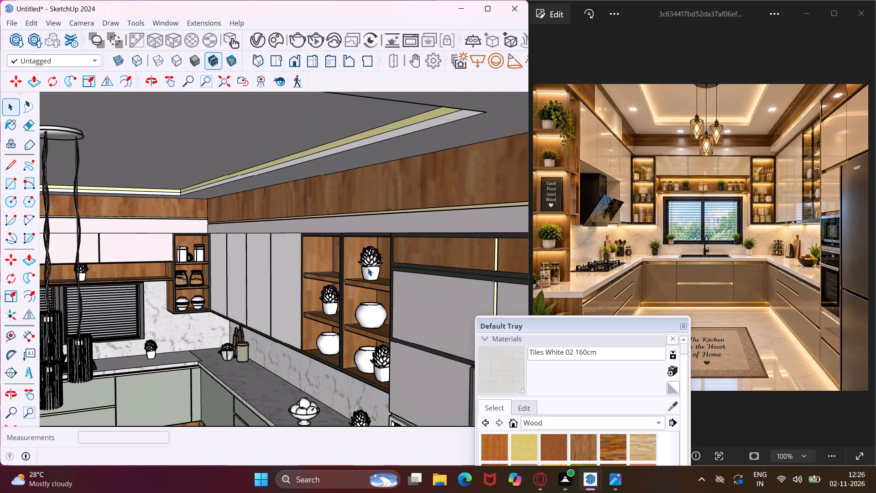
{"action": "key", "text": "m"}
{"action": "middle_click_drag", "start_coordinate": [366, 274], "coordinate": [392, 278]}
{"action": "scroll", "coordinate": [394, 283], "scroll_direction": "up", "scroll_amount": 3}
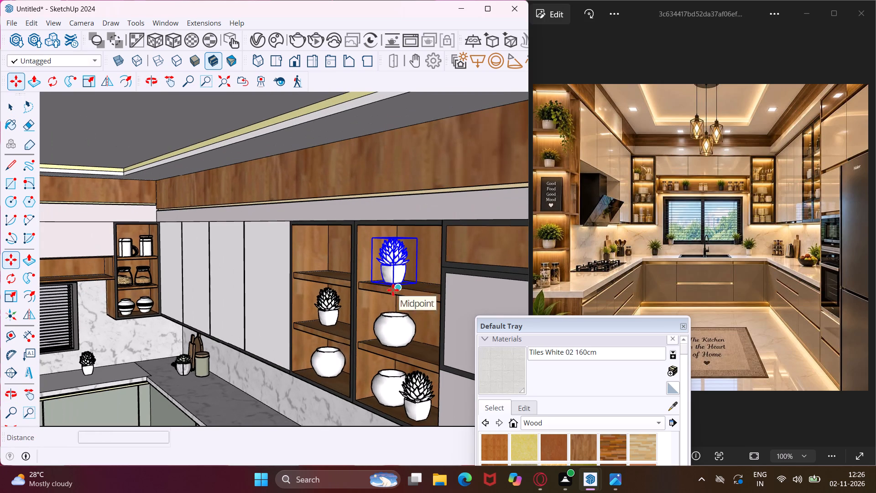
{"action": "left_click", "coordinate": [393, 290]}
{"action": "scroll", "coordinate": [334, 272], "scroll_direction": "up", "scroll_amount": 3}
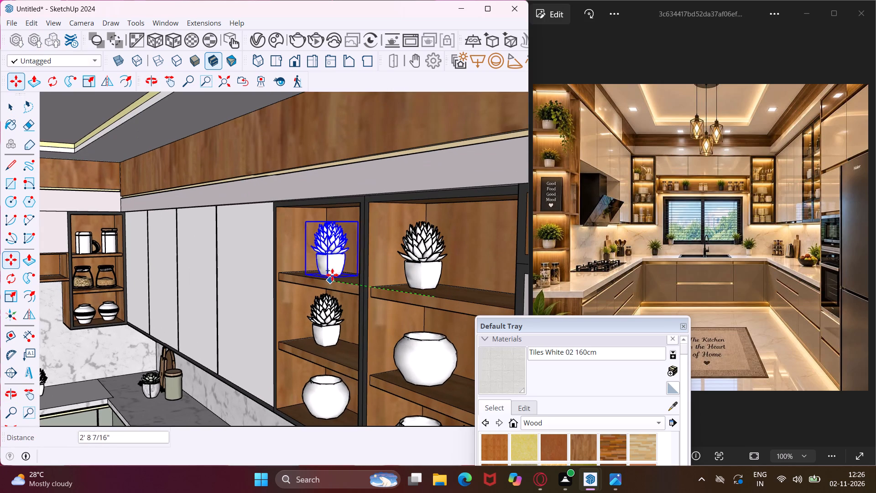
{"action": "left_click", "coordinate": [334, 277]}
{"action": "scroll", "coordinate": [318, 285], "scroll_direction": "down", "scroll_amount": 4}
{"action": "middle_click_drag", "start_coordinate": [318, 287], "coordinate": [287, 251]}
{"action": "scroll", "coordinate": [288, 249], "scroll_direction": "down", "scroll_amount": 14}
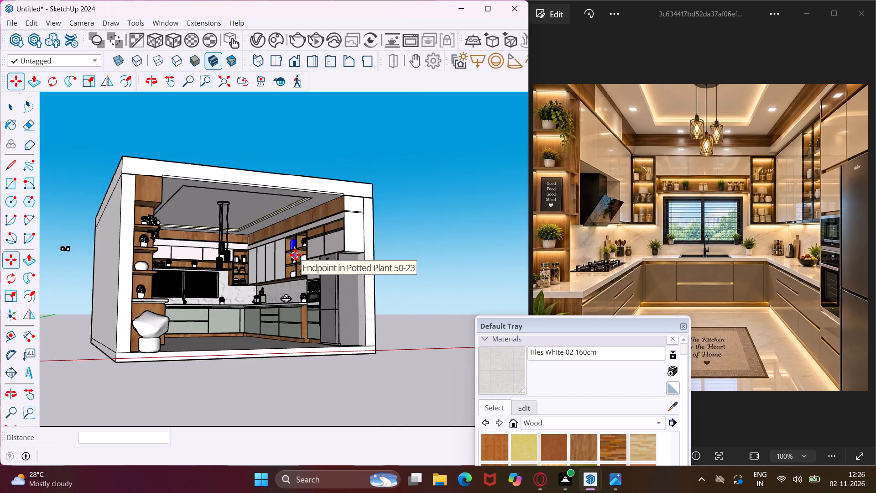
{"action": "middle_click_drag", "start_coordinate": [295, 255], "coordinate": [253, 278]}
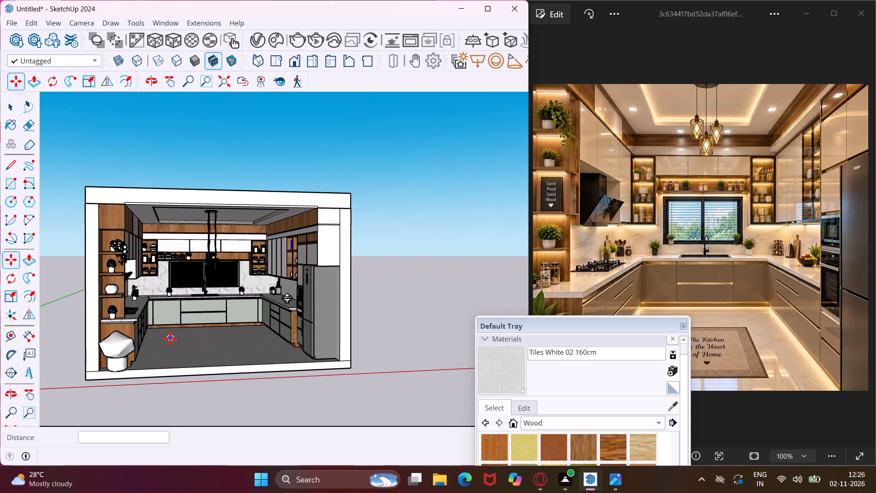
{"action": "key", "text": "Escape"}
{"action": "key", "text": "space"}
Push/Pull the front end of the side wall behind the open wooden shelves outward by about 9' 7 5/8".
{"action": "scroll", "coordinate": [144, 252], "scroll_direction": "down", "scroll_amount": 5}
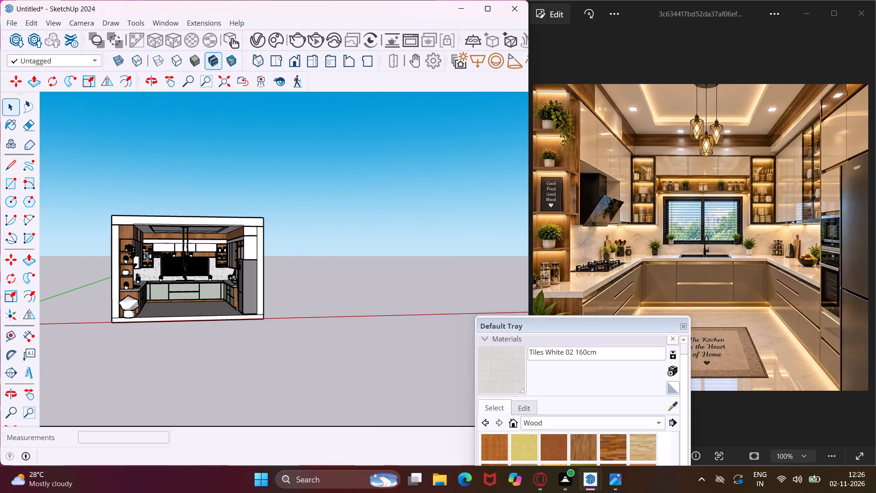
{"action": "scroll", "coordinate": [104, 248], "scroll_direction": "up", "scroll_amount": 3}
{"action": "scroll", "coordinate": [203, 306], "scroll_direction": "up", "scroll_amount": 2}
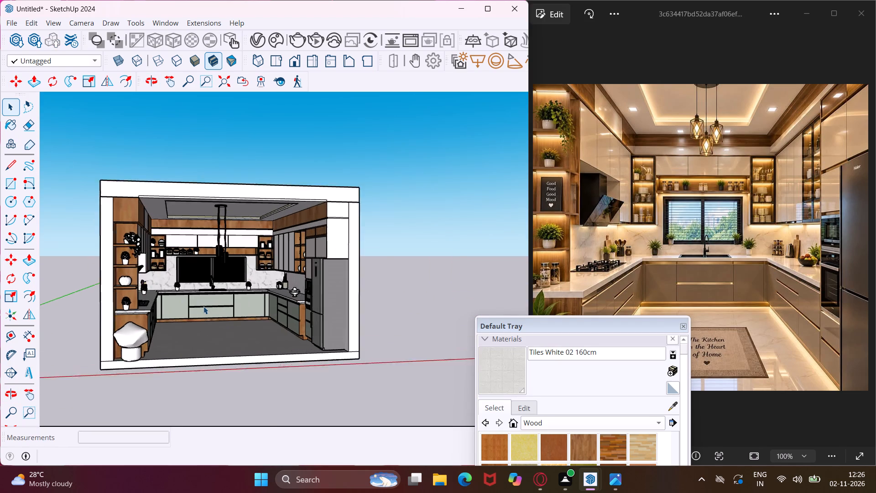
{"action": "scroll", "coordinate": [203, 306], "scroll_direction": "up", "scroll_amount": 2}
{"action": "scroll", "coordinate": [203, 306], "scroll_direction": "down", "scroll_amount": 1}
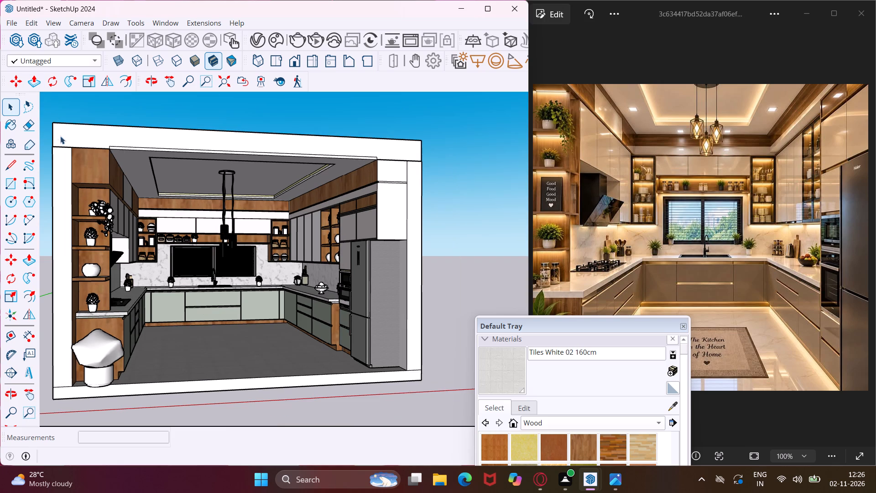
{"action": "left_click", "coordinate": [72, 213]}
{"action": "left_click", "coordinate": [61, 236]}
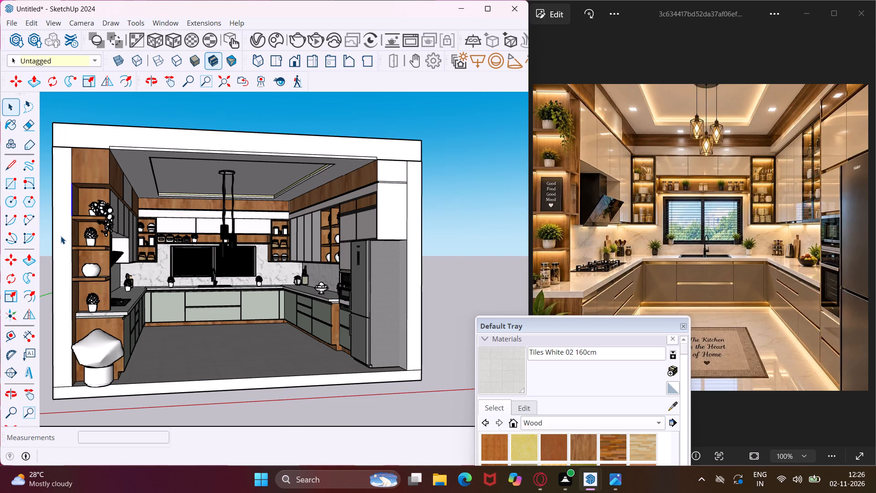
{"action": "key", "text": "p"}
{"action": "left_click", "coordinate": [61, 236]}
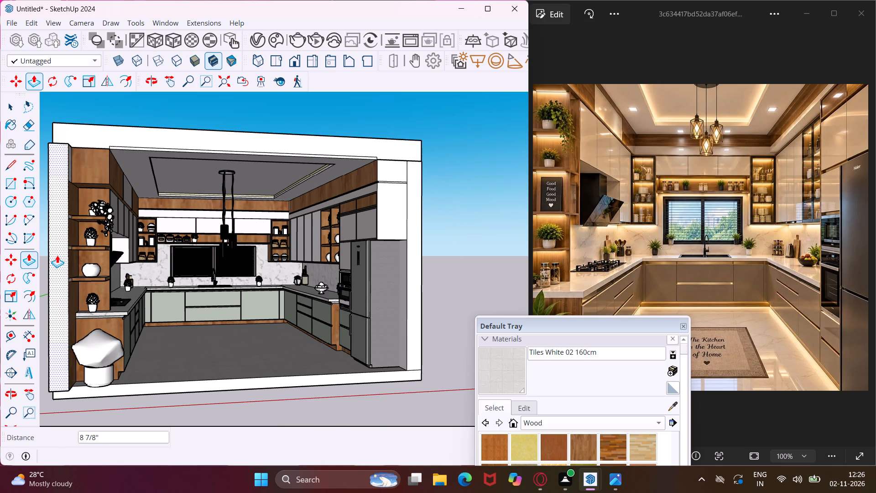
{"action": "scroll", "coordinate": [57, 255], "scroll_direction": "down", "scroll_amount": 5}
{"action": "middle_click_drag", "start_coordinate": [57, 255], "coordinate": [289, 309]}
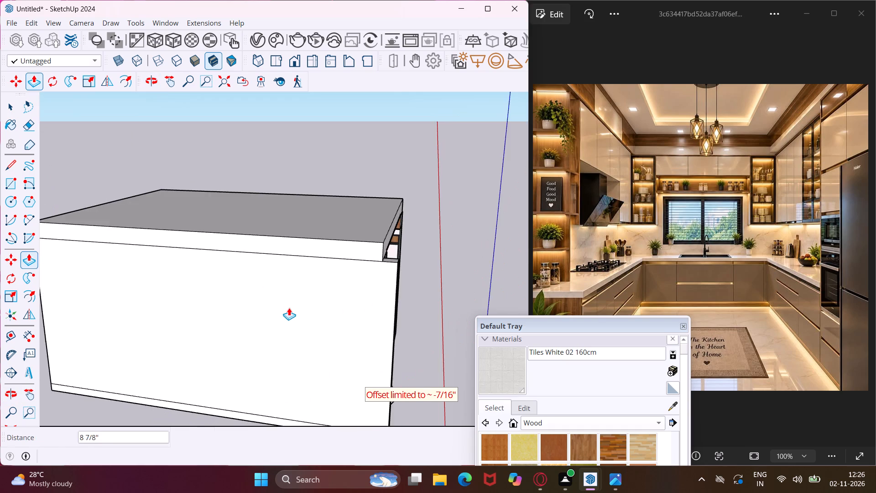
{"action": "scroll", "coordinate": [288, 307], "scroll_direction": "down", "scroll_amount": 7}
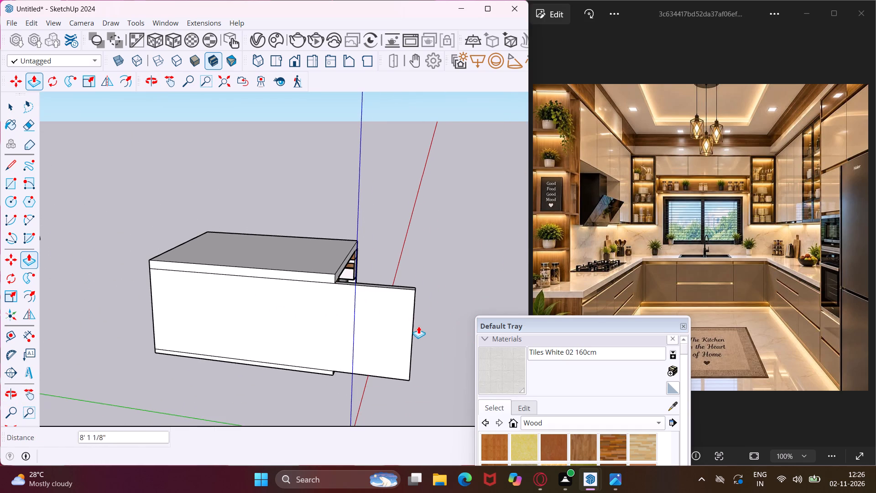
{"action": "left_click", "coordinate": [429, 327]}
{"action": "middle_click_drag", "start_coordinate": [418, 329], "coordinate": [323, 320]}
{"action": "scroll", "coordinate": [301, 272], "scroll_direction": "up", "scroll_amount": 1}
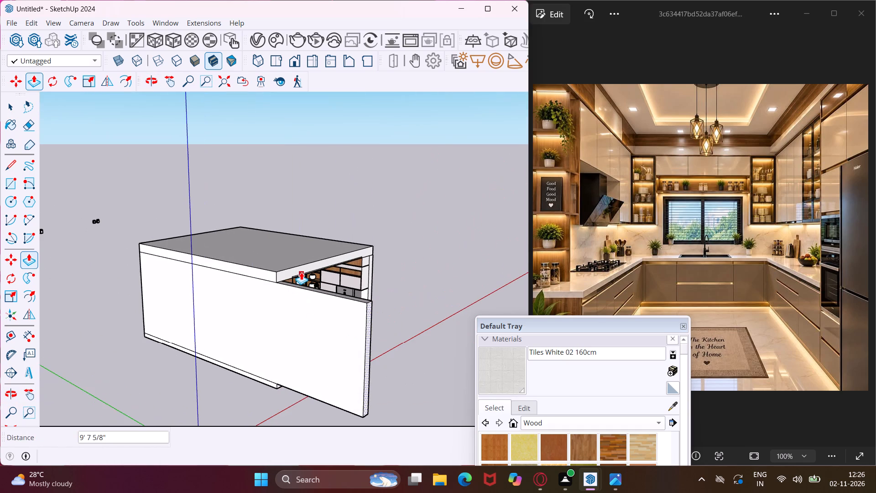
{"action": "key", "text": "Escape"}
Push/Pull the ceiling slab's front face outward 9' 7 5/8" to align with the extended side wall.
{"action": "double_click", "coordinate": [295, 268]}
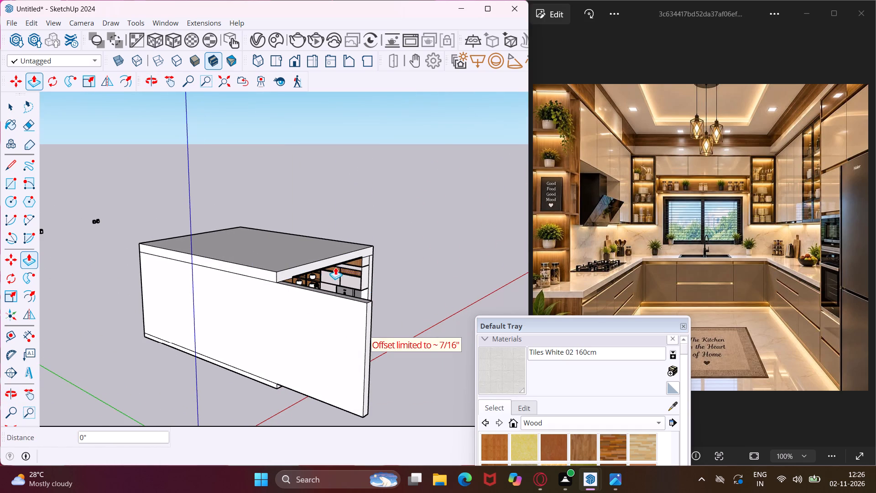
{"action": "left_click", "coordinate": [301, 273]}
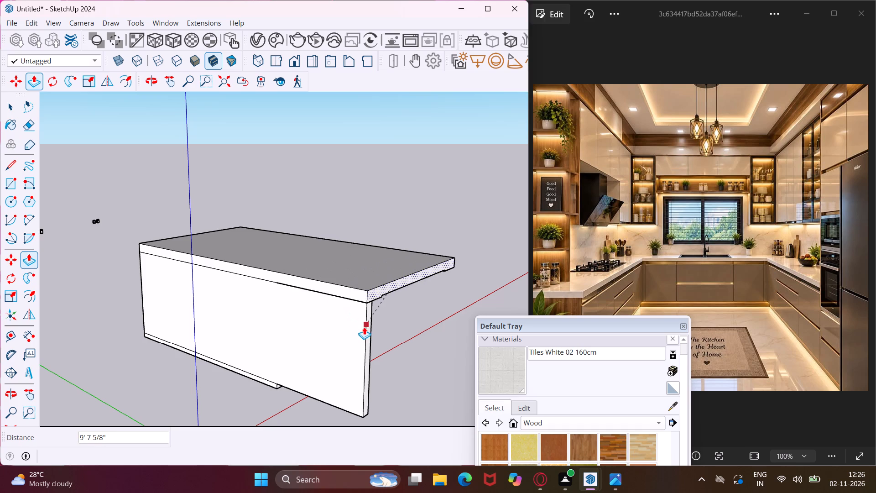
{"action": "left_click", "coordinate": [365, 328]}
{"action": "middle_click_drag", "start_coordinate": [365, 329], "coordinate": [255, 276]}
{"action": "scroll", "coordinate": [400, 315], "scroll_direction": "up", "scroll_amount": 2}
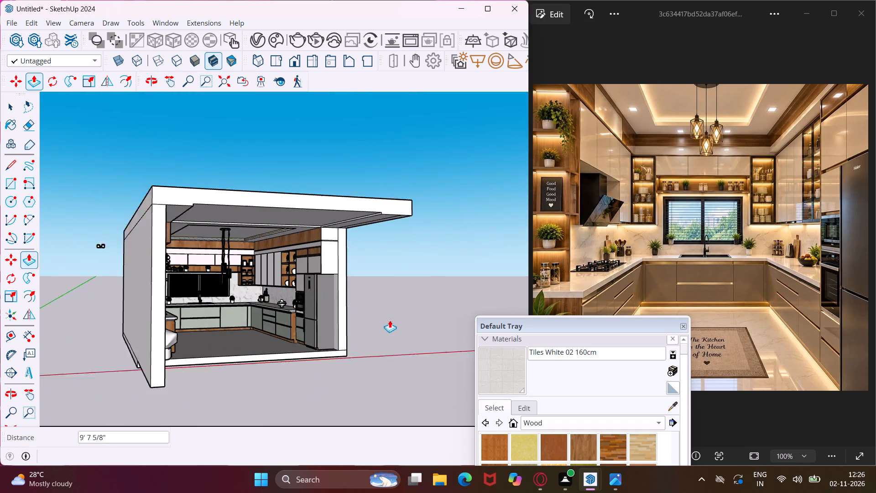
Push/Pull the floor slab's front face outward 9' 7 5/8" to line up with the extended side wall.
{"action": "scroll", "coordinate": [390, 320], "scroll_direction": "up", "scroll_amount": 1}
{"action": "left_click", "coordinate": [326, 359]}
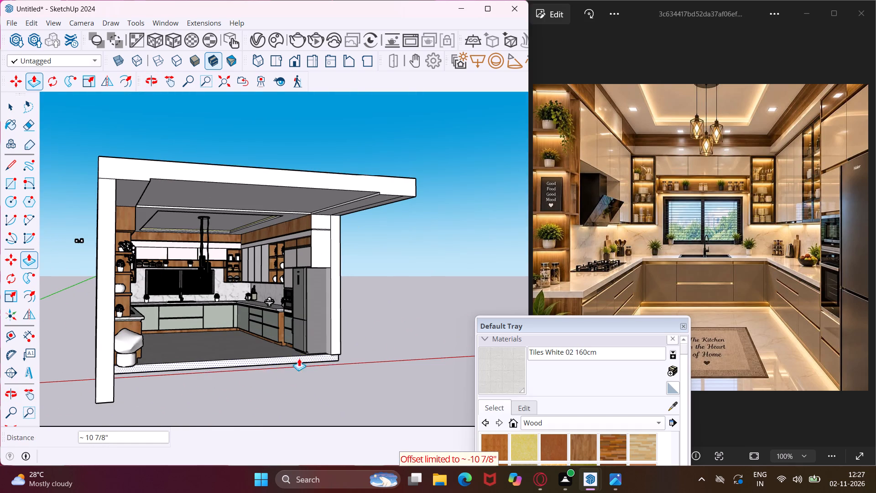
{"action": "left_click", "coordinate": [106, 375]}
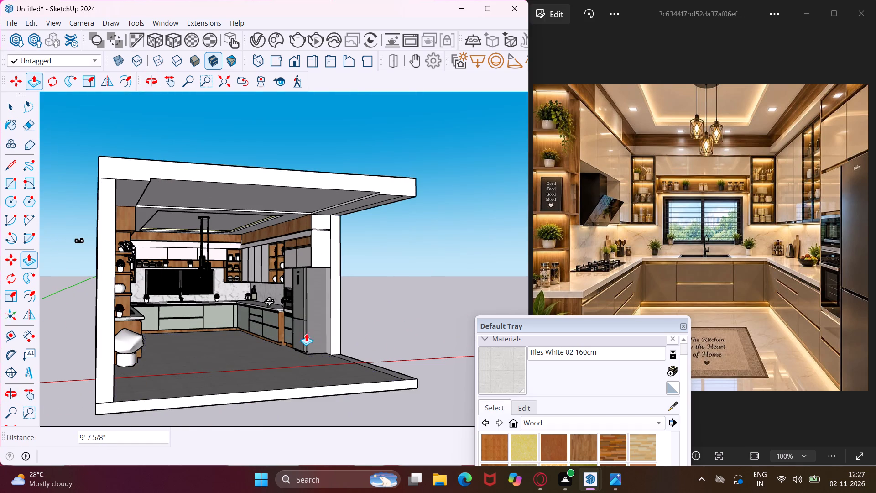
Push/Pull the front end of the side wall beside the refrigerator outward 9' 7 5/8" to meet the extended ceiling edge.
{"action": "left_click", "coordinate": [334, 322]}
{"action": "left_click", "coordinate": [363, 183]}
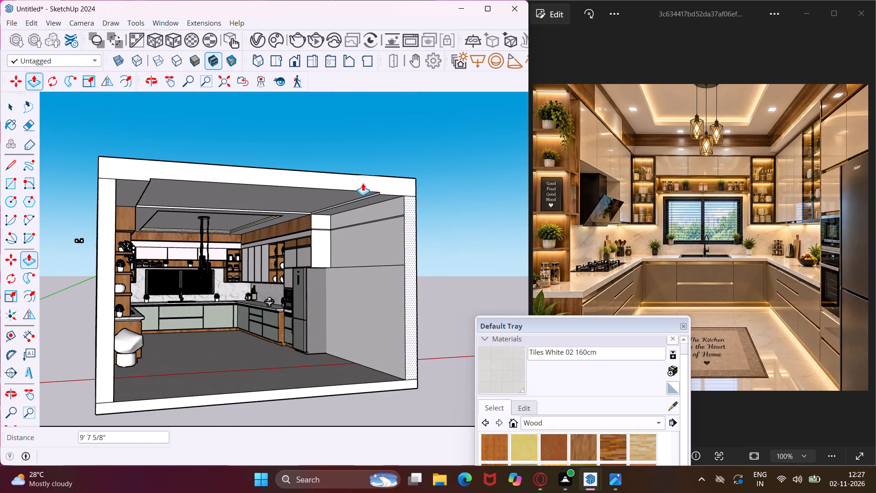
{"action": "scroll", "coordinate": [306, 215], "scroll_direction": "down", "scroll_amount": 4}
{"action": "key", "text": "Escape"}
{"action": "key", "text": "space"}
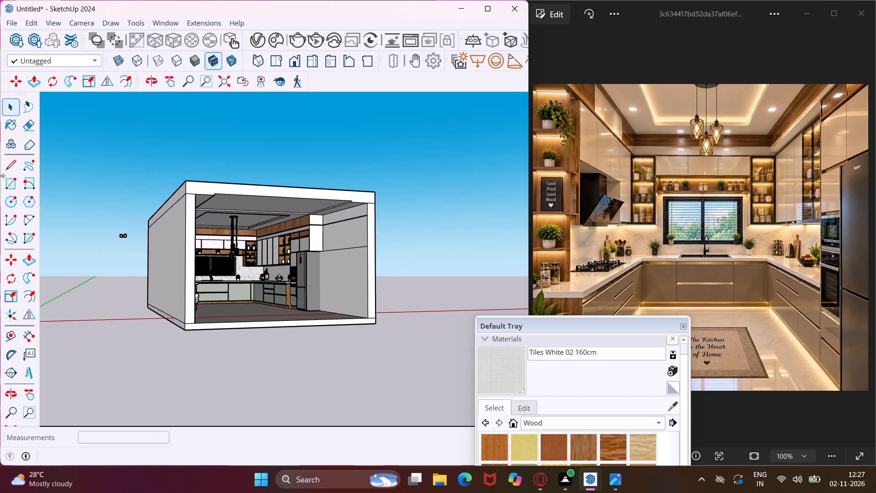
Close the room's open front with a 15' by 10' rectangle drawn between opposite inner corners of the shell.
{"action": "left_click", "coordinate": [2, 187]}
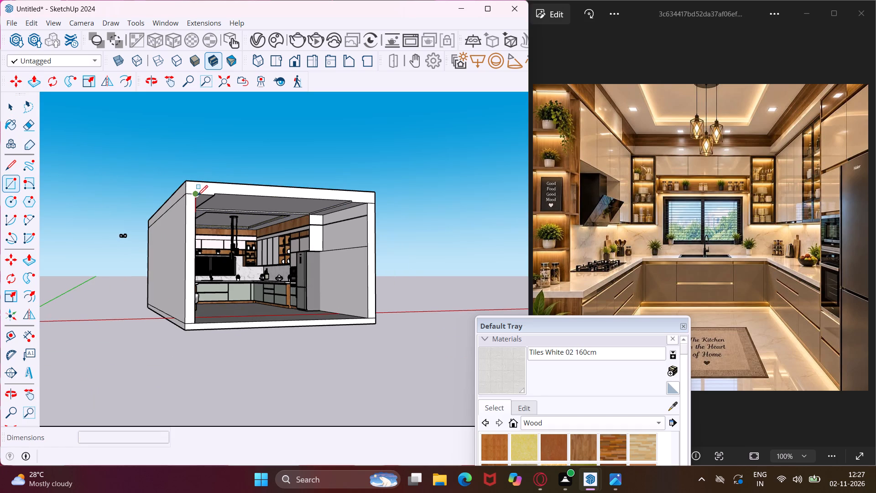
{"action": "left_click", "coordinate": [198, 195]}
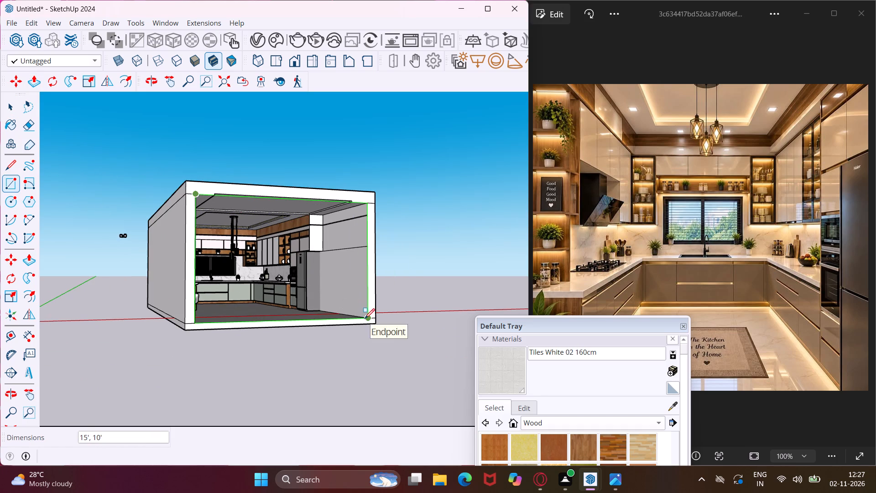
{"action": "left_click", "coordinate": [365, 319]}
{"action": "middle_click_drag", "start_coordinate": [362, 314], "coordinate": [264, 334]}
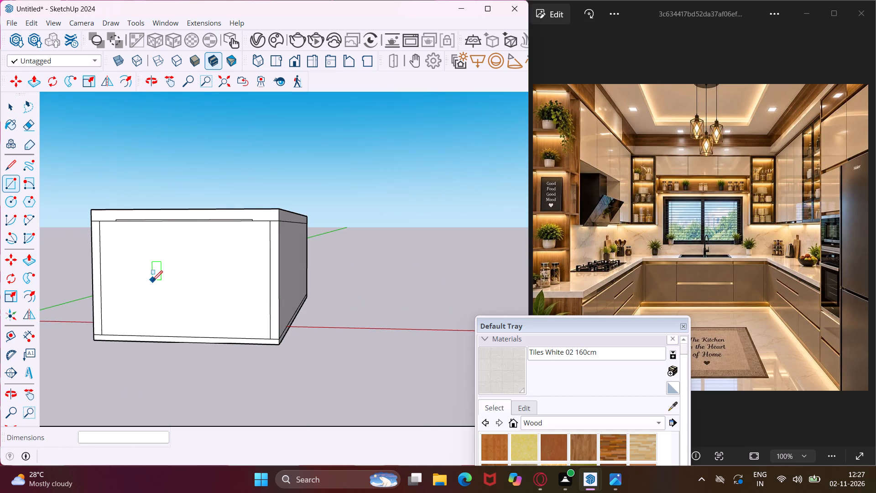
{"action": "middle_click_drag", "start_coordinate": [152, 281], "coordinate": [202, 293]}
{"action": "scroll", "coordinate": [226, 299], "scroll_direction": "up", "scroll_amount": 3}
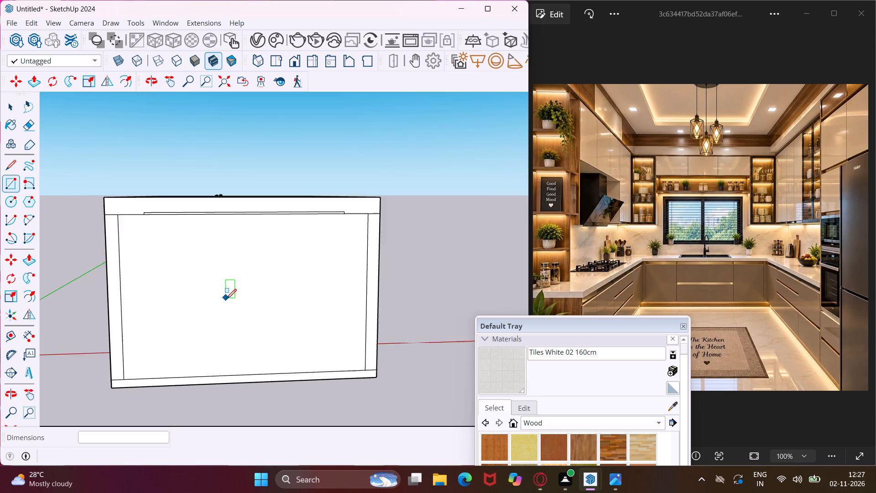
{"action": "scroll", "coordinate": [226, 299], "scroll_direction": "up", "scroll_amount": 10}
{"action": "scroll", "coordinate": [226, 299], "scroll_direction": "up", "scroll_amount": 15}
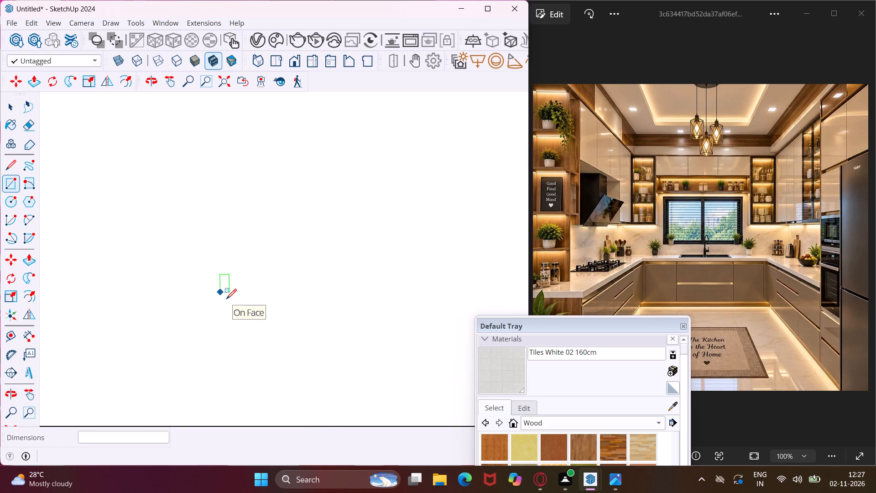
{"action": "scroll", "coordinate": [226, 299], "scroll_direction": "up", "scroll_amount": 20}
{"action": "scroll", "coordinate": [226, 299], "scroll_direction": "up", "scroll_amount": 17}
{"action": "scroll", "coordinate": [226, 299], "scroll_direction": "up", "scroll_amount": 16}
{"action": "scroll", "coordinate": [226, 299], "scroll_direction": "down", "scroll_amount": 3}
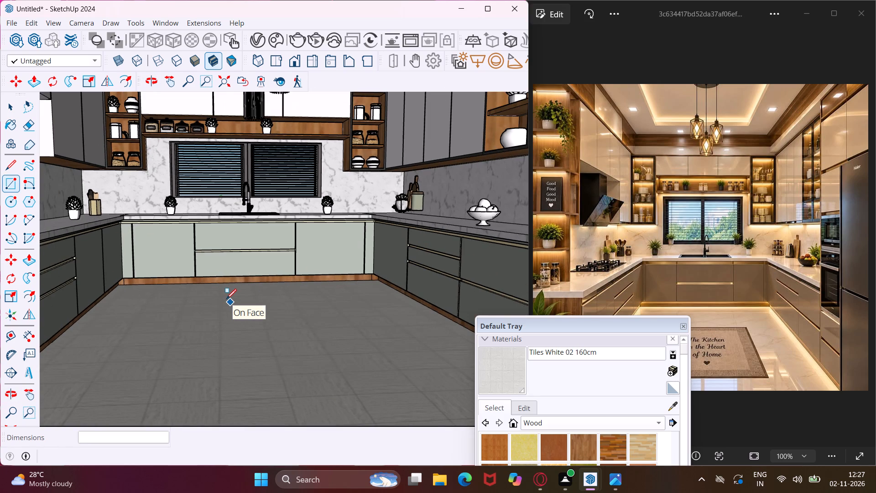
{"action": "key", "text": "Escape"}
{"action": "key", "text": "space"}
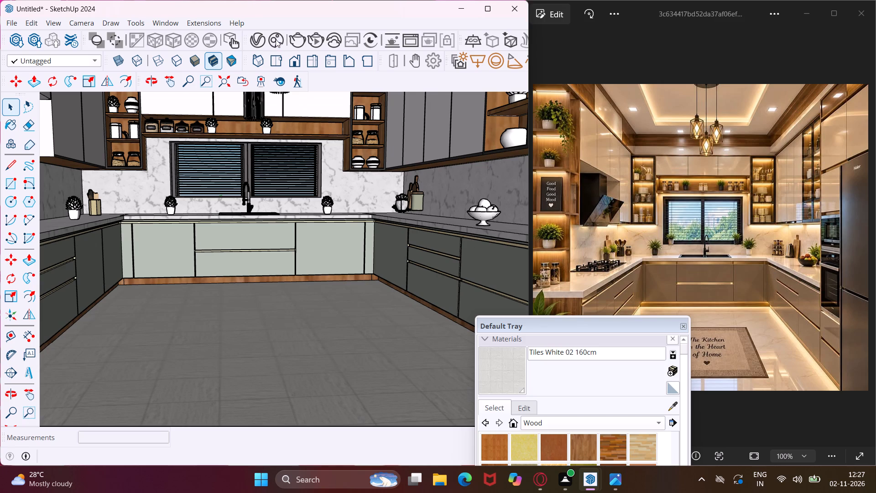
Enable Safe Frame in the V-Ray render output settings and set the aspect ratio to 4:3 - Picture.
{"action": "left_click", "coordinate": [257, 40]}
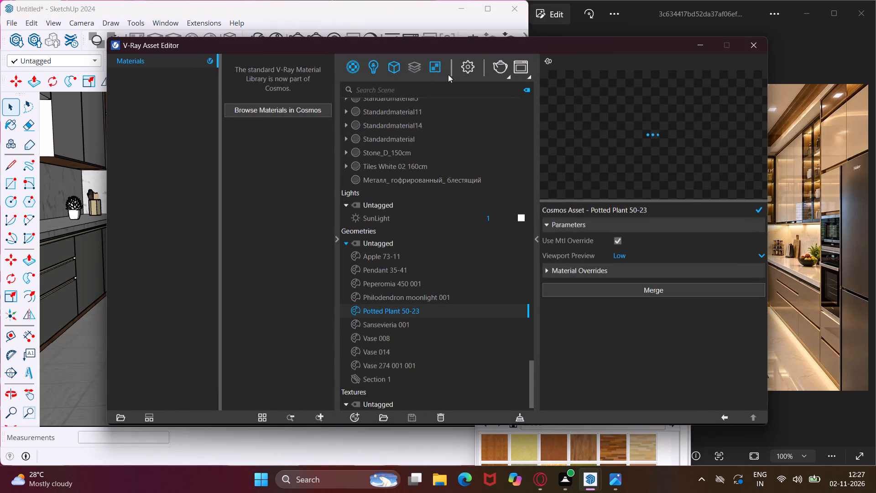
{"action": "left_click", "coordinate": [464, 65]}
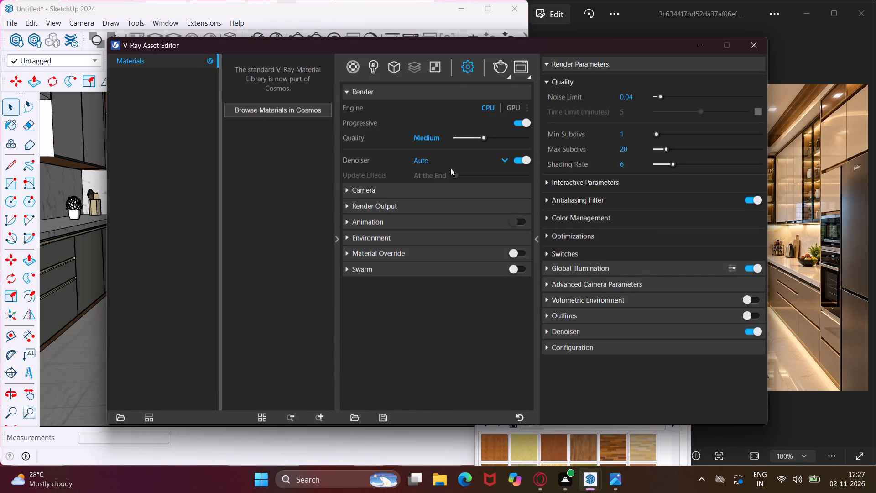
{"action": "left_click", "coordinate": [344, 208]}
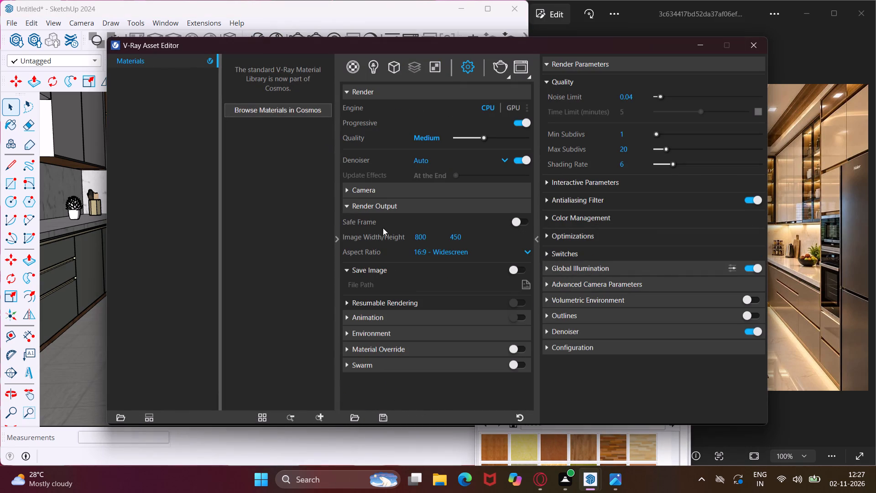
{"action": "left_click", "coordinate": [517, 219]}
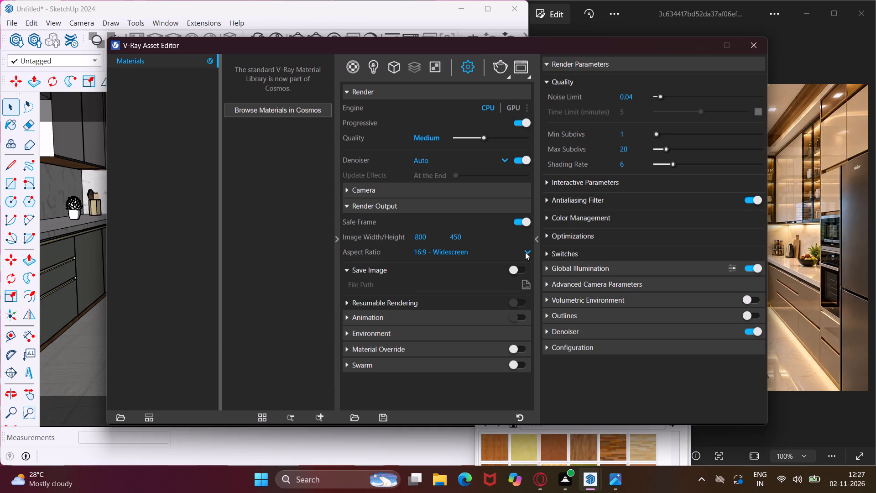
{"action": "left_click", "coordinate": [525, 252]}
{"action": "left_click", "coordinate": [478, 304]}
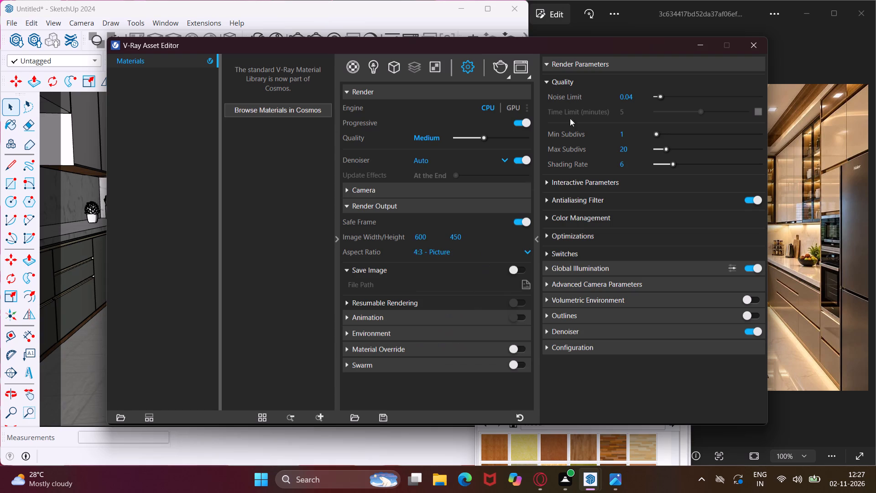
{"action": "left_click", "coordinate": [697, 49]}
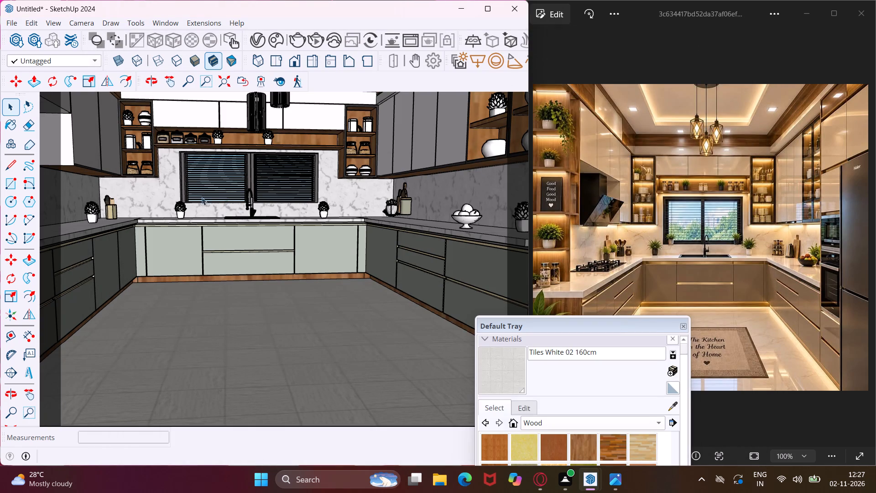
Try to frame the kitchen interior facing the sink wall and window within the 4:3 safe frame, following the reference image.
{"action": "left_click", "coordinate": [174, 88]}
{"action": "left_click_drag", "start_coordinate": [209, 153], "coordinate": [237, 184]}
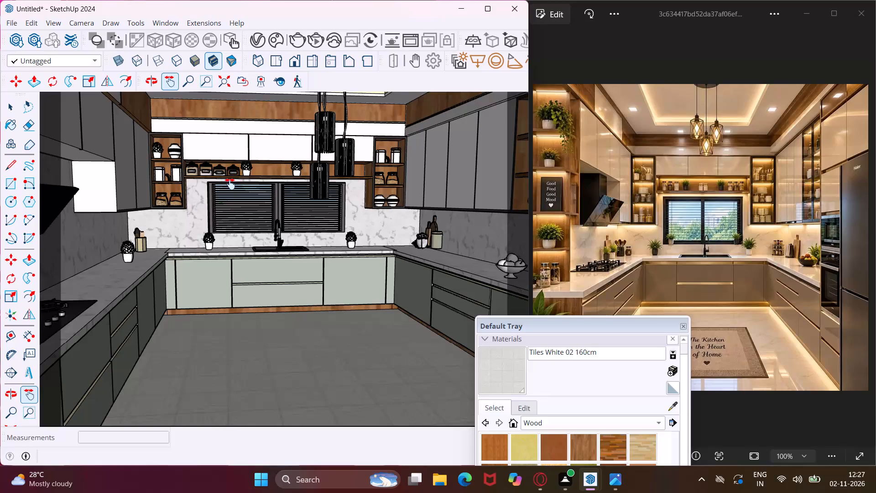
{"action": "scroll", "coordinate": [229, 184], "scroll_direction": "down", "scroll_amount": 1}
{"action": "left_click_drag", "start_coordinate": [235, 205], "coordinate": [233, 200]}
{"action": "scroll", "coordinate": [232, 200], "scroll_direction": "down", "scroll_amount": 1}
{"action": "left_click_drag", "start_coordinate": [232, 200], "coordinate": [227, 200]}
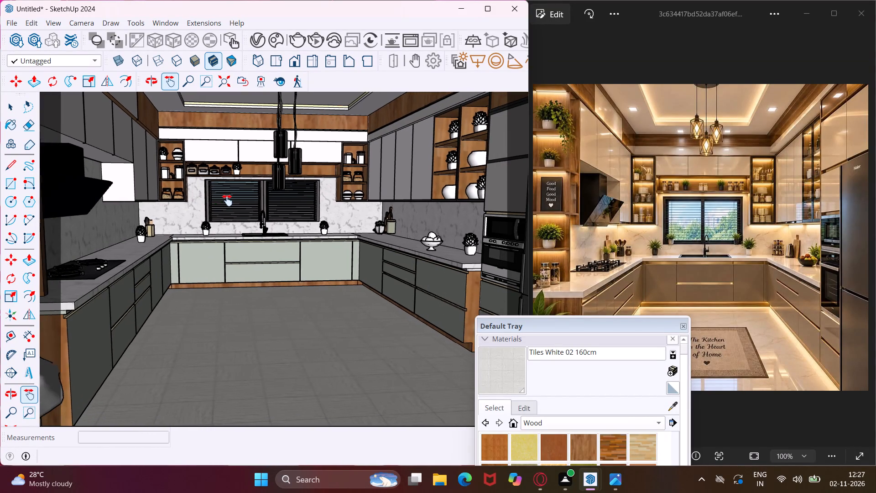
{"action": "left_click_drag", "start_coordinate": [227, 200], "coordinate": [198, 194]}
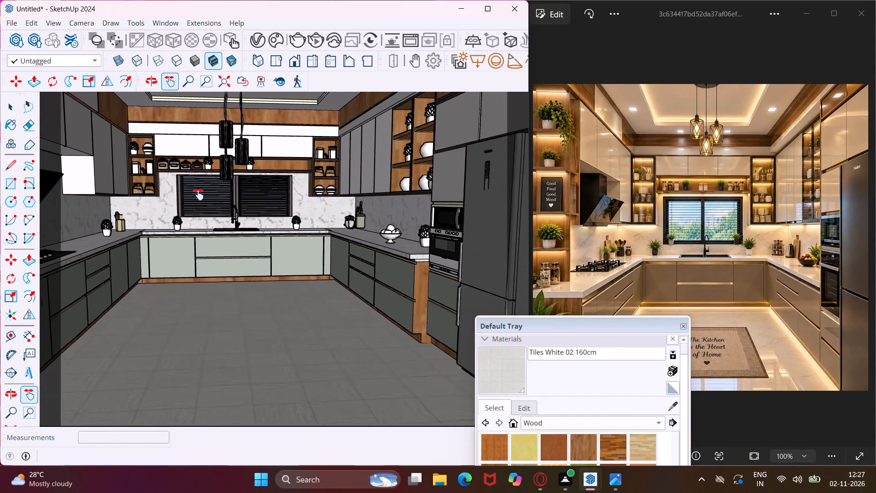
{"action": "left_click_drag", "start_coordinate": [198, 194], "coordinate": [193, 194]}
{"action": "left_click_drag", "start_coordinate": [172, 201], "coordinate": [227, 203]}
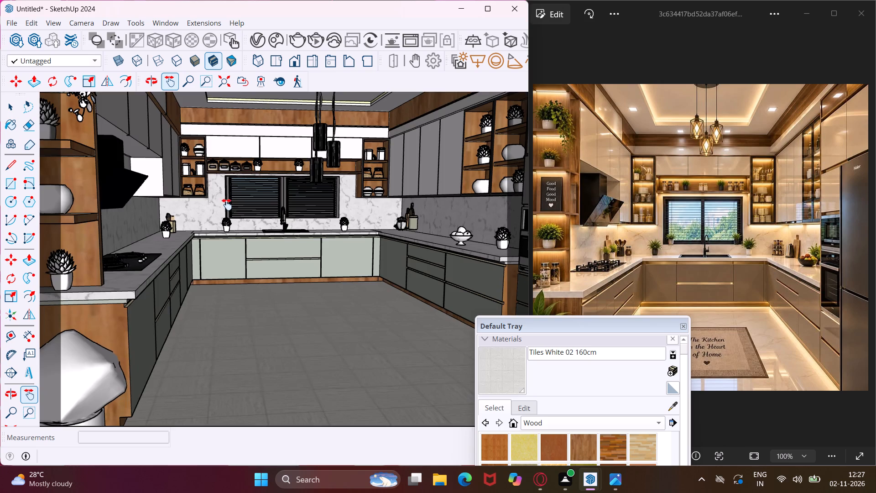
{"action": "scroll", "coordinate": [227, 205], "scroll_direction": "down", "scroll_amount": 1}
{"action": "scroll", "coordinate": [227, 205], "scroll_direction": "up", "scroll_amount": 18}
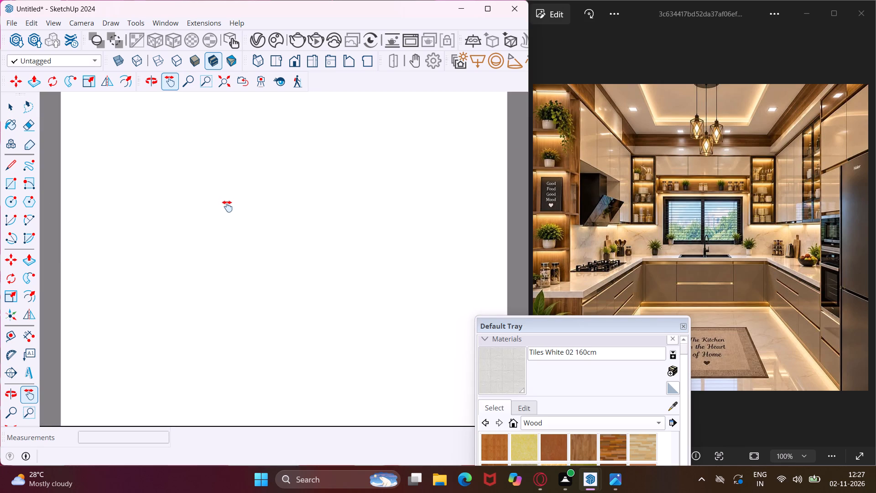
{"action": "scroll", "coordinate": [227, 206], "scroll_direction": "up", "scroll_amount": 15}
{"action": "scroll", "coordinate": [230, 209], "scroll_direction": "up", "scroll_amount": 17}
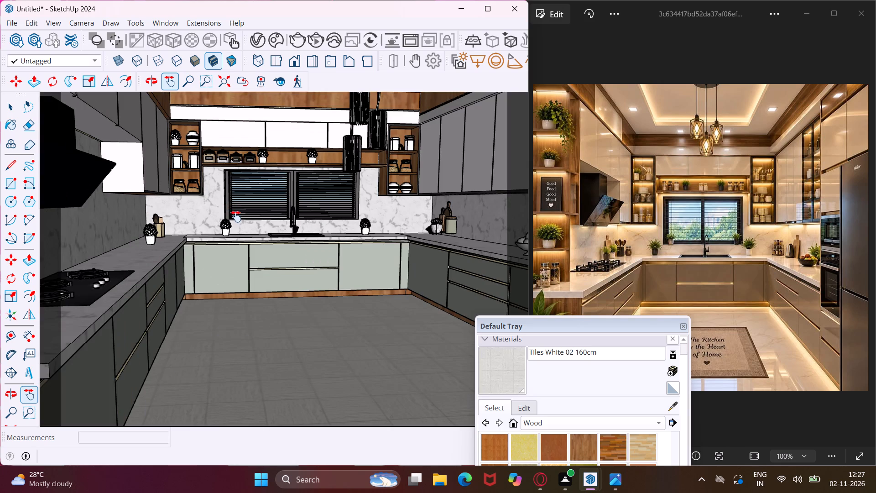
{"action": "scroll", "coordinate": [236, 216], "scroll_direction": "down", "scroll_amount": 2}
{"action": "left_click_drag", "start_coordinate": [235, 220], "coordinate": [226, 225]}
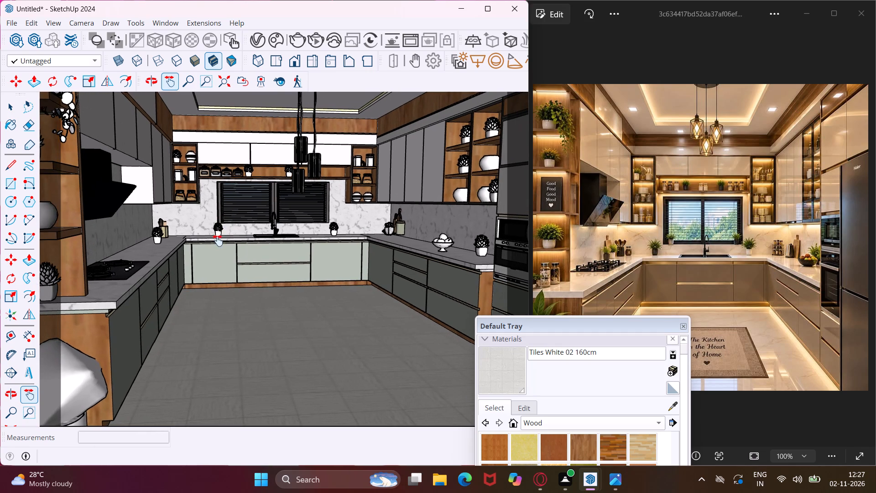
{"action": "left_click_drag", "start_coordinate": [218, 241], "coordinate": [233, 252]}
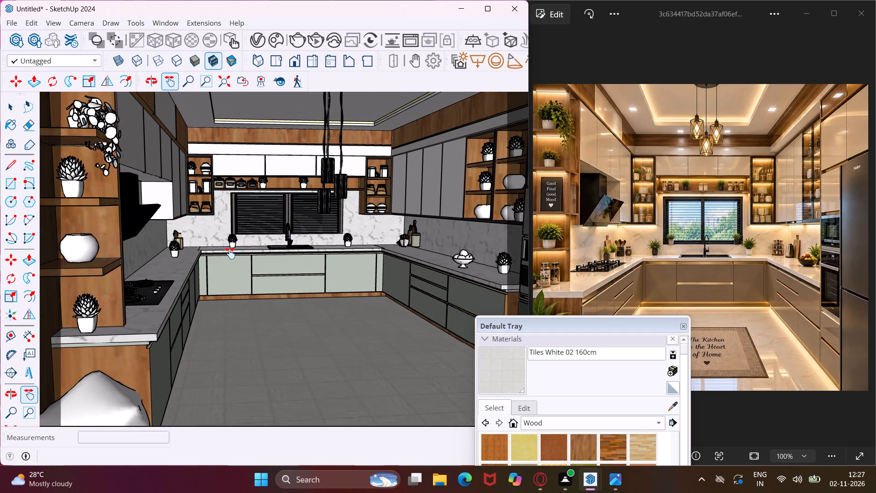
{"action": "scroll", "coordinate": [240, 263], "scroll_direction": "down", "scroll_amount": 1}
{"action": "left_click_drag", "start_coordinate": [240, 263], "coordinate": [222, 261]}
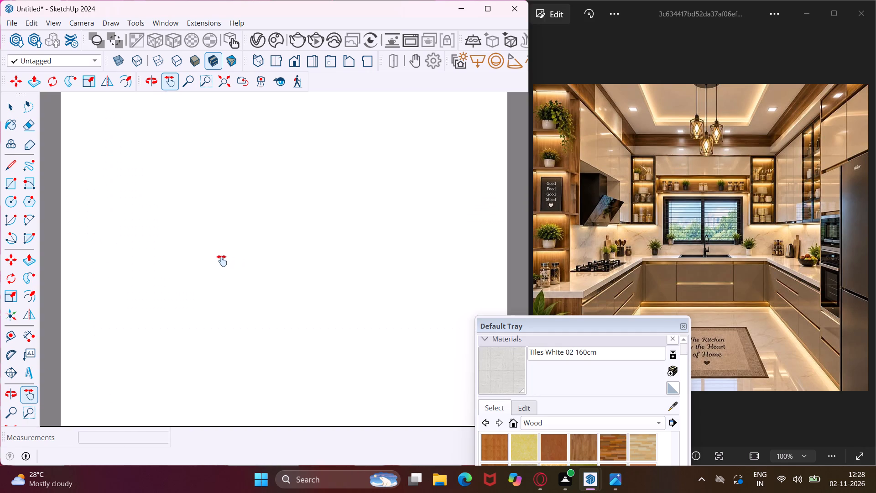
{"action": "left_click_drag", "start_coordinate": [222, 261], "coordinate": [170, 255]}
{"action": "scroll", "coordinate": [225, 271], "scroll_direction": "up", "scroll_amount": 8}
{"action": "scroll", "coordinate": [248, 266], "scroll_direction": "up", "scroll_amount": 20}
{"action": "scroll", "coordinate": [248, 266], "scroll_direction": "up", "scroll_amount": 15}
{"action": "scroll", "coordinate": [248, 266], "scroll_direction": "up", "scroll_amount": 8}
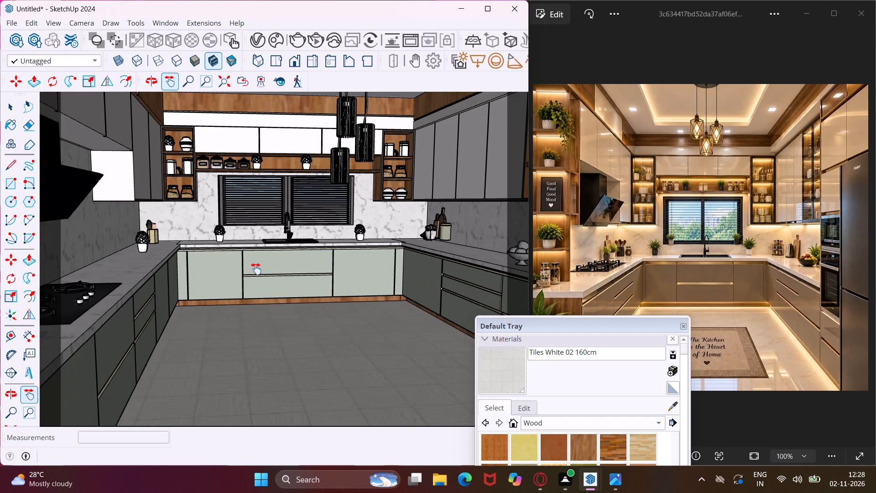
{"action": "middle_click_drag", "start_coordinate": [256, 269], "coordinate": [210, 267]}
{"action": "left_click_drag", "start_coordinate": [209, 267], "coordinate": [227, 267]}
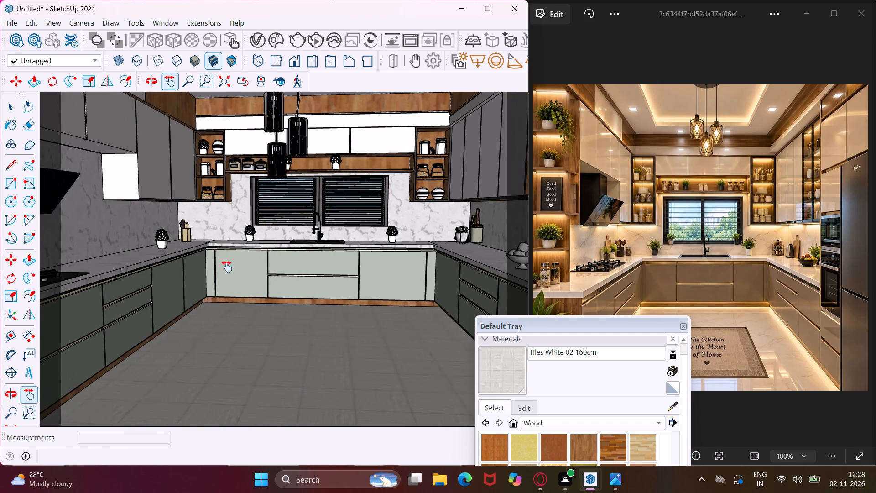
{"action": "left_click_drag", "start_coordinate": [227, 267], "coordinate": [279, 266]}
{"action": "scroll", "coordinate": [265, 273], "scroll_direction": "down", "scroll_amount": 1}
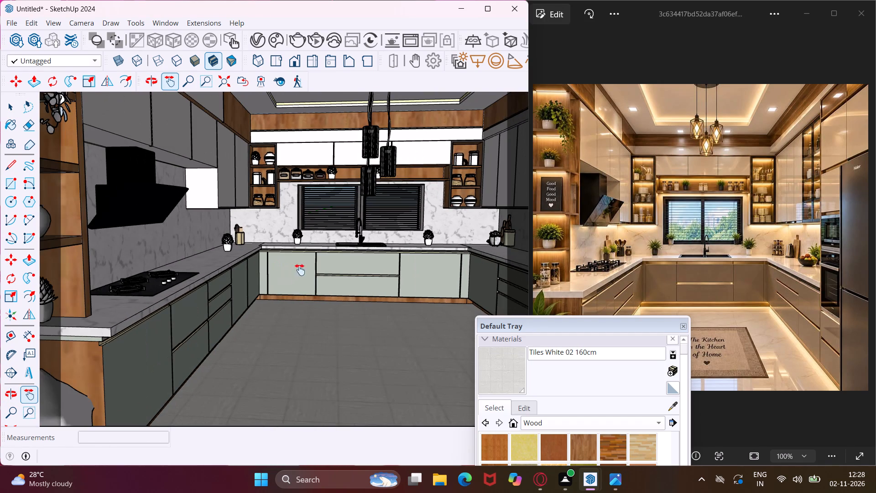
{"action": "middle_click_drag", "start_coordinate": [300, 270], "coordinate": [285, 269]}
{"action": "scroll", "coordinate": [266, 286], "scroll_direction": "down", "scroll_amount": 1}
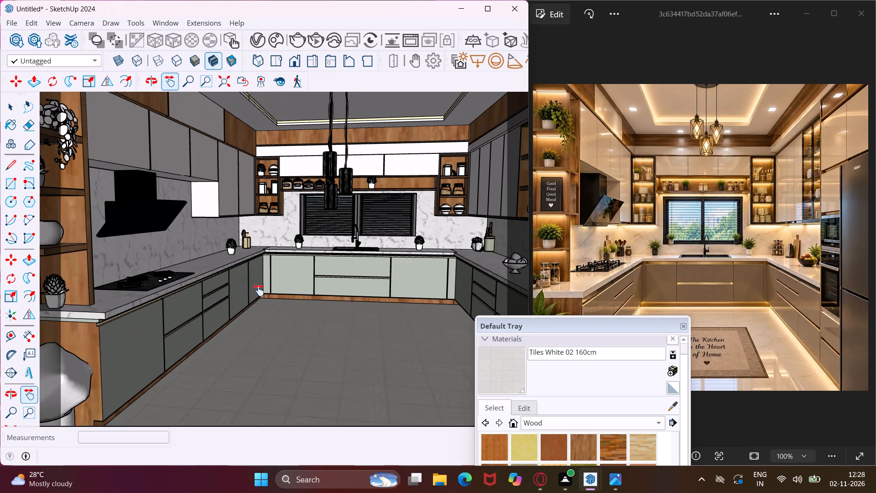
{"action": "left_click_drag", "start_coordinate": [228, 309], "coordinate": [237, 310]}
{"action": "scroll", "coordinate": [238, 311], "scroll_direction": "down", "scroll_amount": 1}
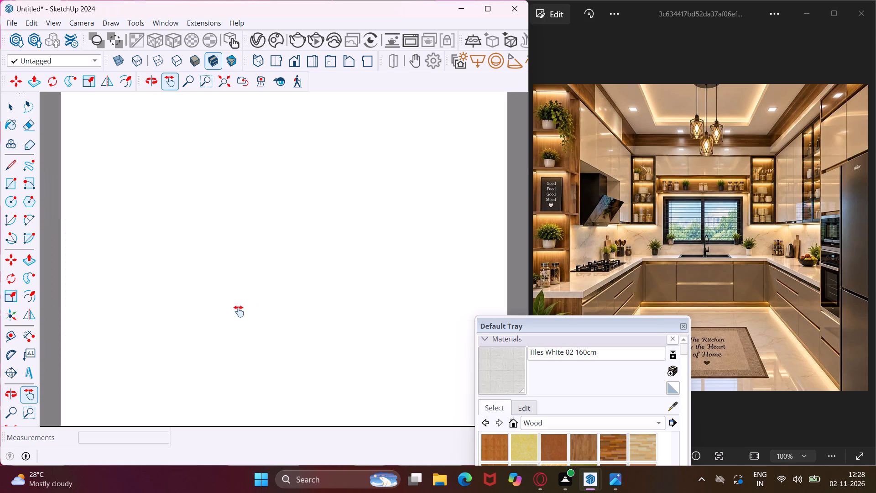
Try angled interior views along the hob wall, from the open corner shelves toward the sink window, to find a render composition.
{"action": "middle_click_drag", "start_coordinate": [248, 312], "coordinate": [130, 310]}
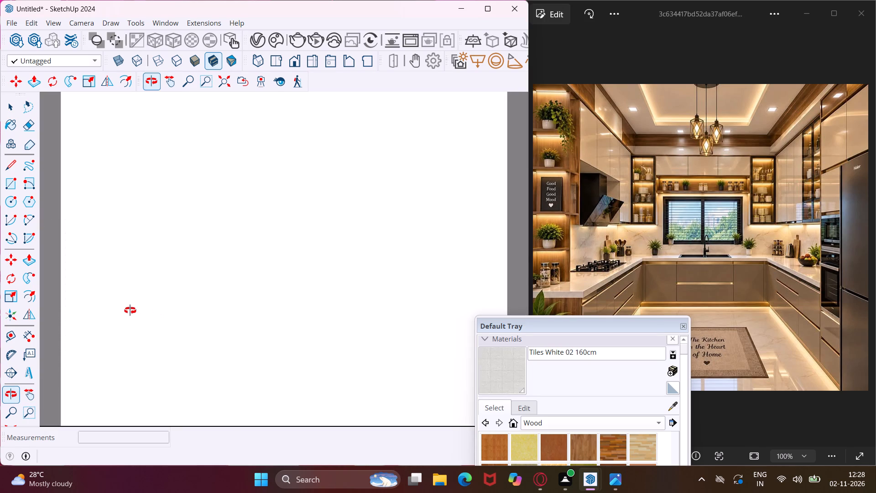
{"action": "middle_click_drag", "start_coordinate": [130, 310], "coordinate": [96, 314]}
{"action": "scroll", "coordinate": [239, 294], "scroll_direction": "up", "scroll_amount": 11}
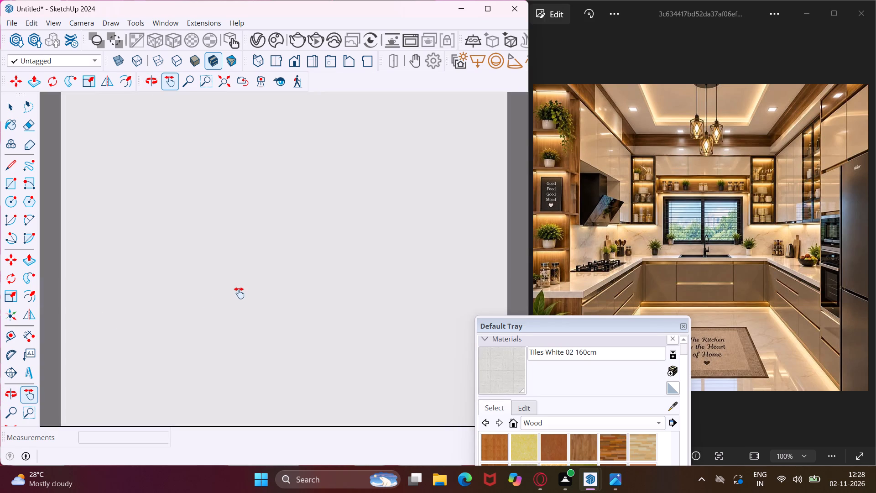
{"action": "scroll", "coordinate": [239, 293], "scroll_direction": "up", "scroll_amount": 16}
{"action": "scroll", "coordinate": [239, 293], "scroll_direction": "up", "scroll_amount": 17}
{"action": "scroll", "coordinate": [239, 293], "scroll_direction": "up", "scroll_amount": 5}
{"action": "scroll", "coordinate": [239, 293], "scroll_direction": "down", "scroll_amount": 1}
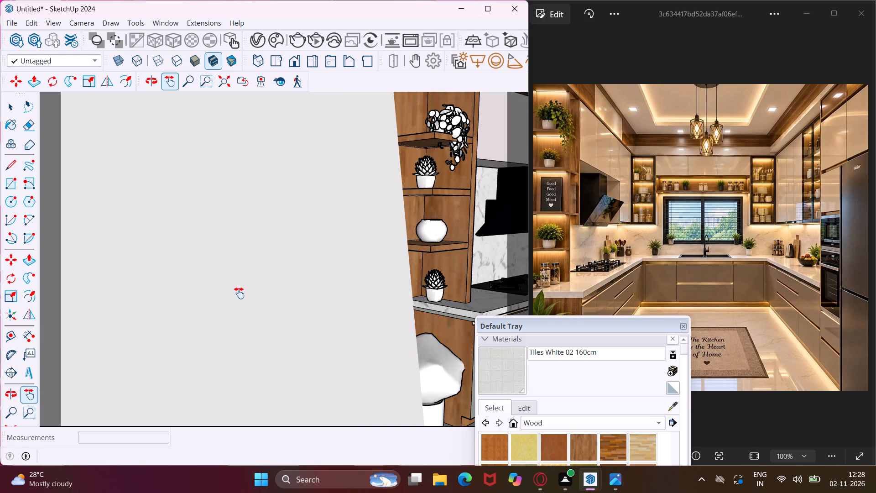
{"action": "left_click_drag", "start_coordinate": [437, 292], "coordinate": [372, 307]}
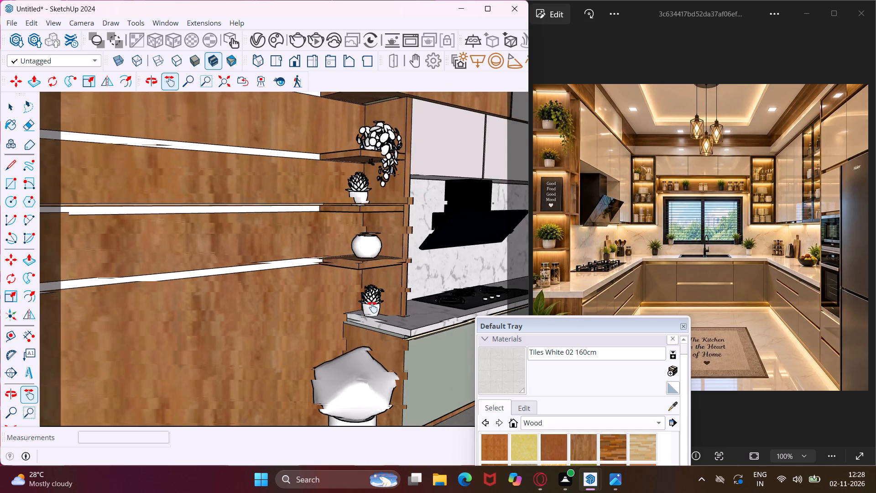
{"action": "left_click_drag", "start_coordinate": [372, 307], "coordinate": [248, 321]}
{"action": "left_click_drag", "start_coordinate": [321, 317], "coordinate": [269, 317]}
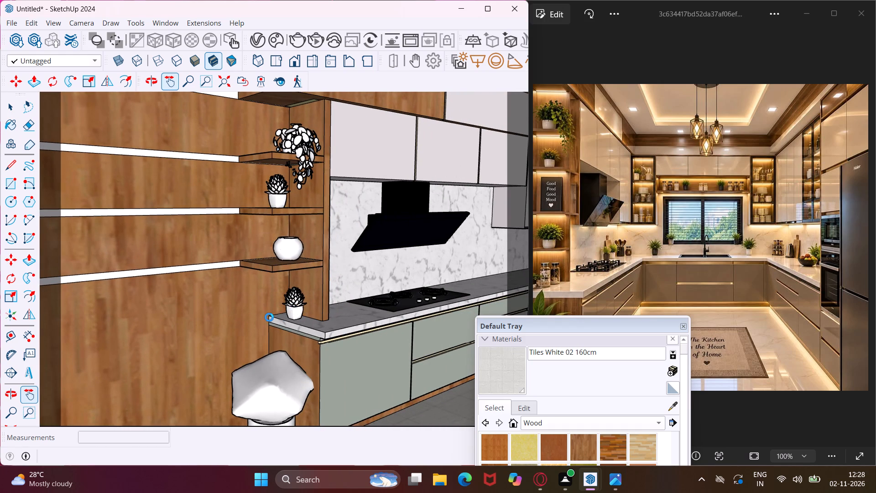
{"action": "left_click_drag", "start_coordinate": [269, 317], "coordinate": [268, 317]}
{"action": "left_click_drag", "start_coordinate": [347, 302], "coordinate": [342, 301]}
{"action": "left_click_drag", "start_coordinate": [342, 301], "coordinate": [267, 315]}
{"action": "scroll", "coordinate": [267, 315], "scroll_direction": "down", "scroll_amount": 1}
{"action": "left_click_drag", "start_coordinate": [267, 315], "coordinate": [287, 317]}
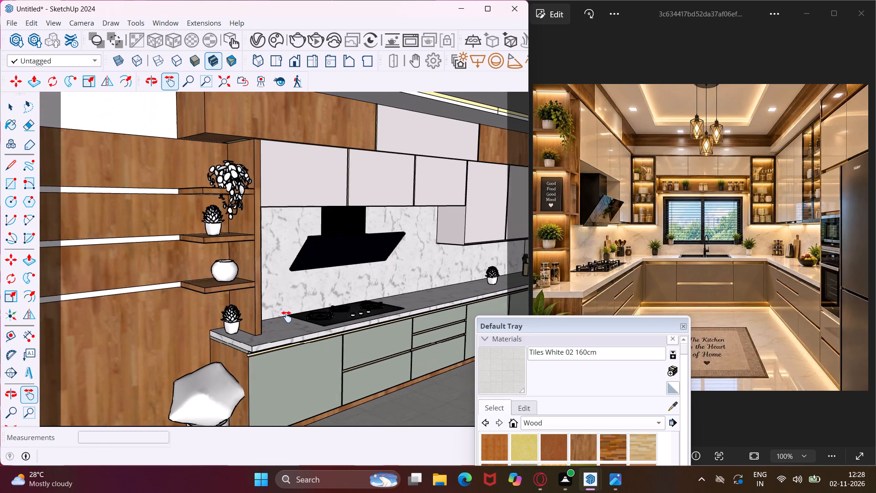
{"action": "left_click_drag", "start_coordinate": [287, 317], "coordinate": [302, 317]}
{"action": "middle_click_drag", "start_coordinate": [283, 313], "coordinate": [357, 307]}
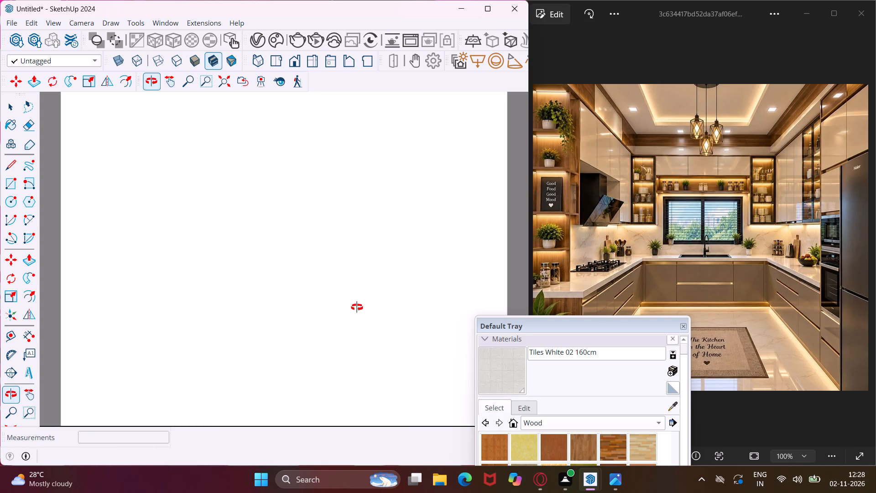
{"action": "middle_click_drag", "start_coordinate": [357, 307], "coordinate": [313, 314]}
{"action": "left_click_drag", "start_coordinate": [328, 312], "coordinate": [230, 320]}
{"action": "left_click_drag", "start_coordinate": [325, 312], "coordinate": [346, 315]}
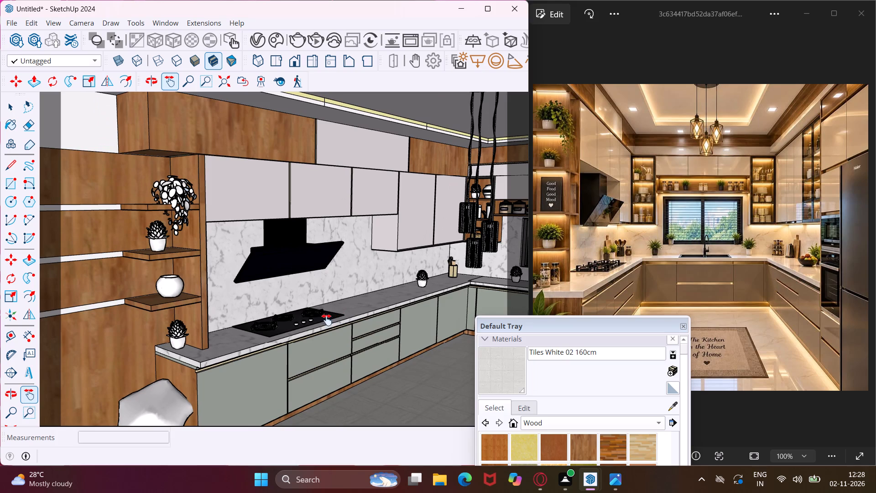
{"action": "middle_click_drag", "start_coordinate": [325, 320], "coordinate": [360, 321]}
{"action": "left_click_drag", "start_coordinate": [373, 320], "coordinate": [255, 325]}
{"action": "left_click_drag", "start_coordinate": [254, 328], "coordinate": [262, 330]}
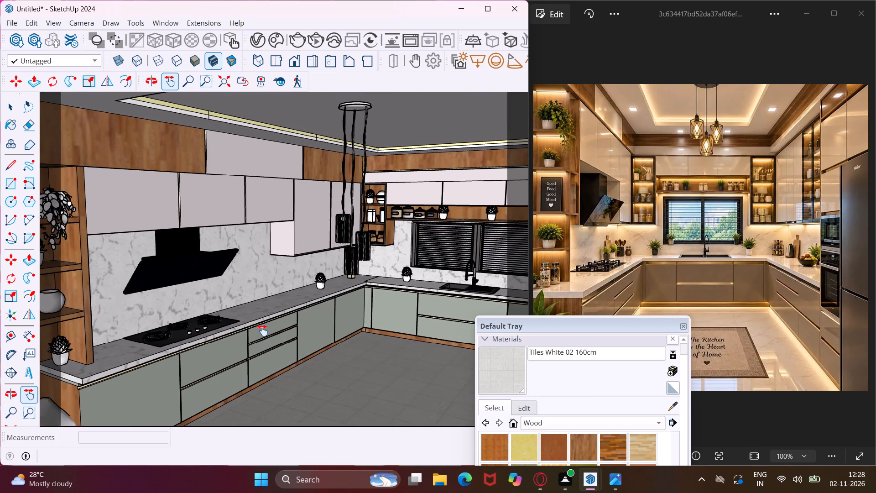
{"action": "left_click_drag", "start_coordinate": [262, 330], "coordinate": [266, 332]}
{"action": "left_click_drag", "start_coordinate": [274, 334], "coordinate": [285, 334]}
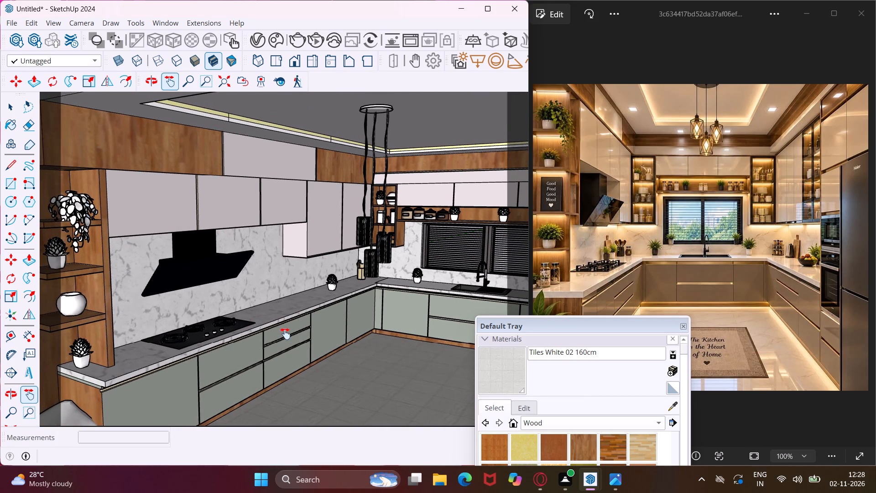
{"action": "left_click_drag", "start_coordinate": [285, 334], "coordinate": [290, 333]}
{"action": "middle_click_drag", "start_coordinate": [290, 333], "coordinate": [290, 332]}
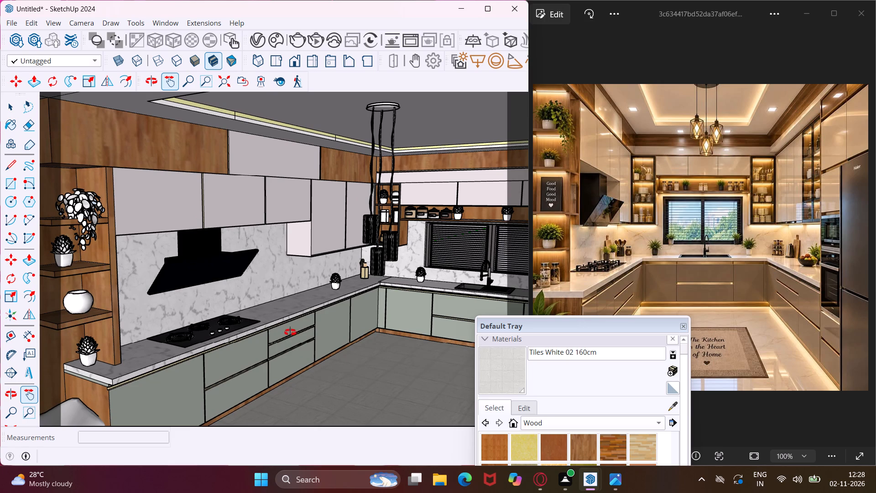
{"action": "middle_click_drag", "start_coordinate": [290, 332], "coordinate": [301, 332]}
{"action": "left_click_drag", "start_coordinate": [301, 332], "coordinate": [248, 334]}
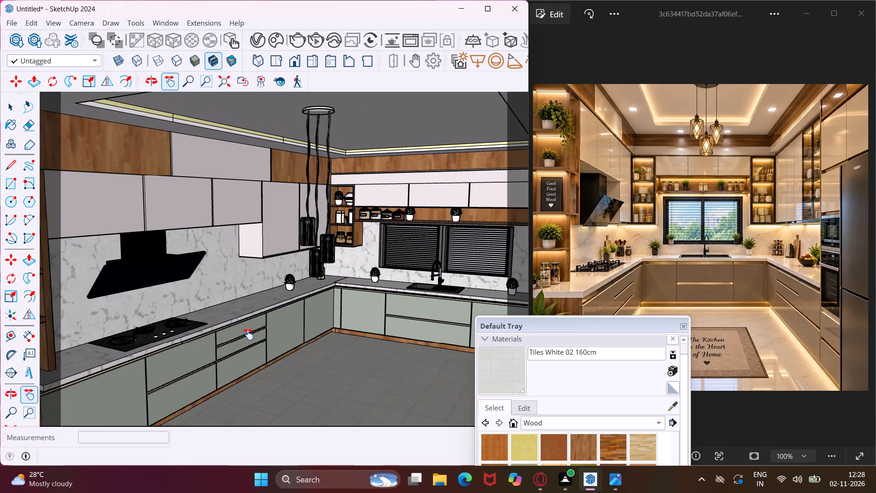
{"action": "left_click_drag", "start_coordinate": [248, 334], "coordinate": [234, 332]}
{"action": "left_click", "coordinate": [234, 332]}
{"action": "middle_click_drag", "start_coordinate": [234, 332], "coordinate": [282, 333]}
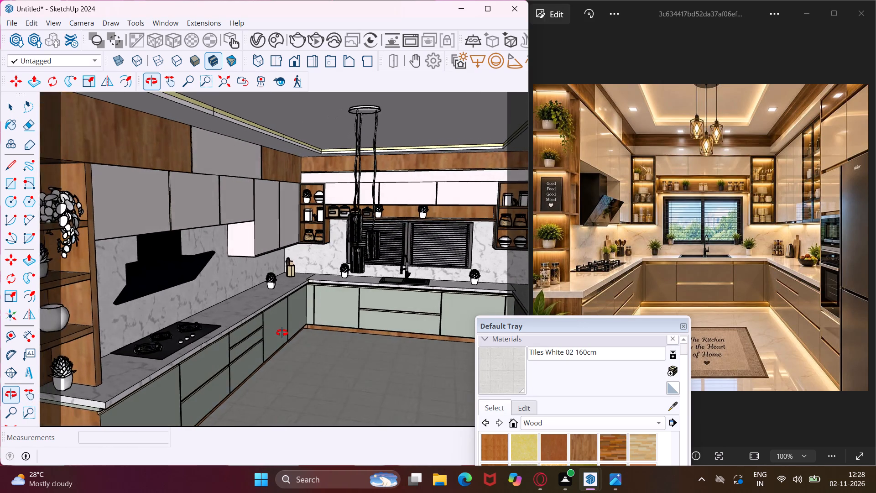
{"action": "middle_click_drag", "start_coordinate": [282, 333], "coordinate": [292, 333]}
{"action": "scroll", "coordinate": [292, 333], "scroll_direction": "up", "scroll_amount": 1}
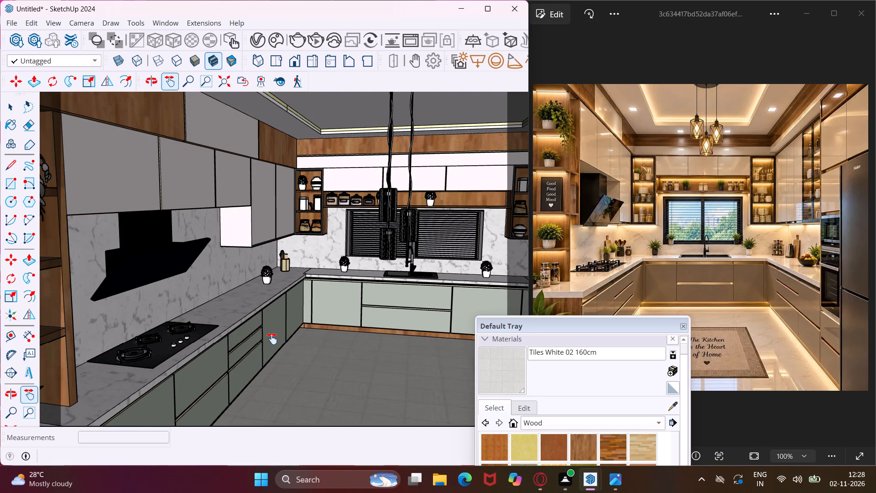
{"action": "left_click_drag", "start_coordinate": [272, 339], "coordinate": [301, 332]}
{"action": "left_click_drag", "start_coordinate": [302, 341], "coordinate": [300, 342]}
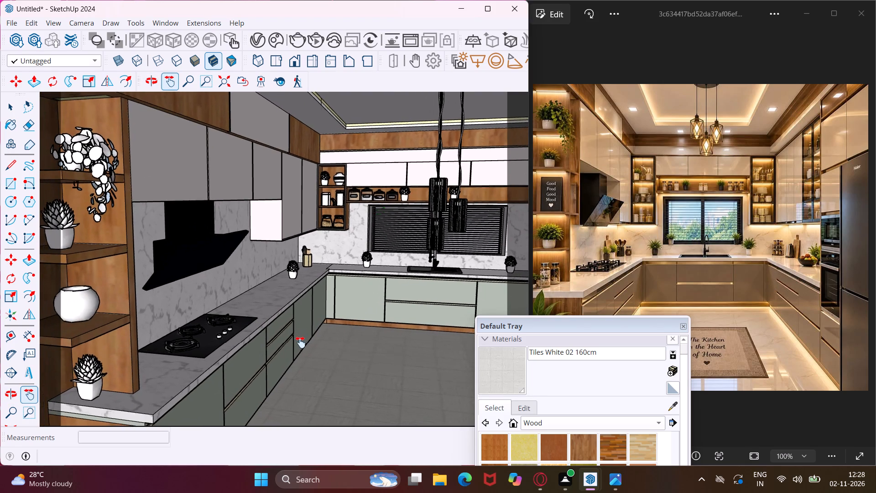
{"action": "left_click_drag", "start_coordinate": [300, 342], "coordinate": [270, 325]}
Back out of the interior to view the enclosed room from outside, facing its closed front.
{"action": "scroll", "coordinate": [269, 325], "scroll_direction": "down", "scroll_amount": 2}
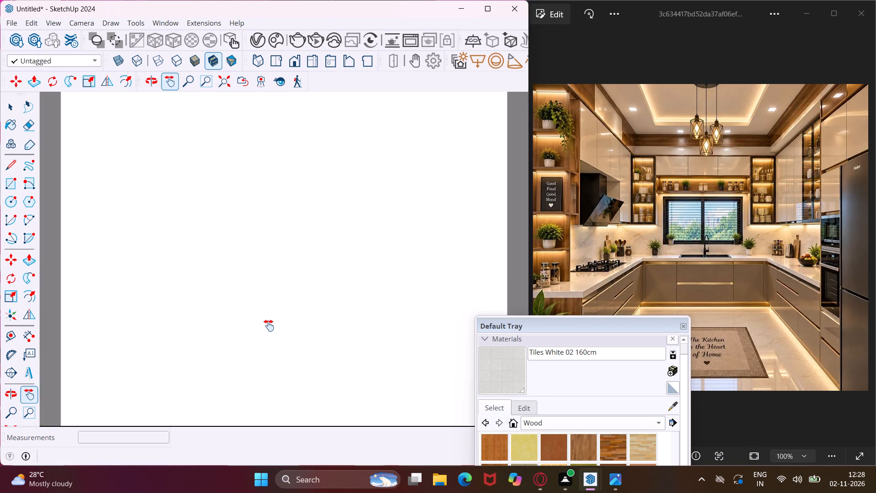
{"action": "scroll", "coordinate": [269, 325], "scroll_direction": "down", "scroll_amount": 20}
{"action": "scroll", "coordinate": [269, 325], "scroll_direction": "down", "scroll_amount": 8}
{"action": "scroll", "coordinate": [309, 294], "scroll_direction": "down", "scroll_amount": 20}
{"action": "scroll", "coordinate": [309, 294], "scroll_direction": "down", "scroll_amount": 8}
{"action": "key", "text": "Escape"}
{"action": "key", "text": "space"}
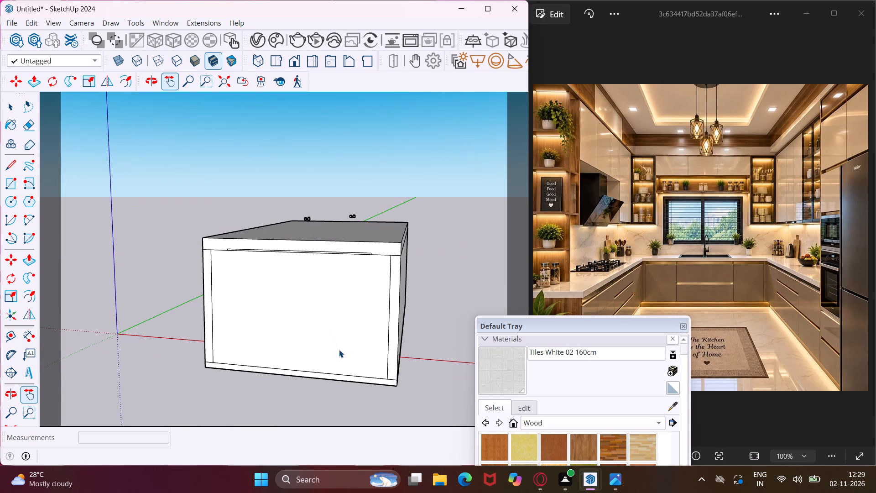
Delete the face closing the front of the room shell.
{"action": "left_click", "coordinate": [339, 350]}
{"action": "key", "text": "Delete"}
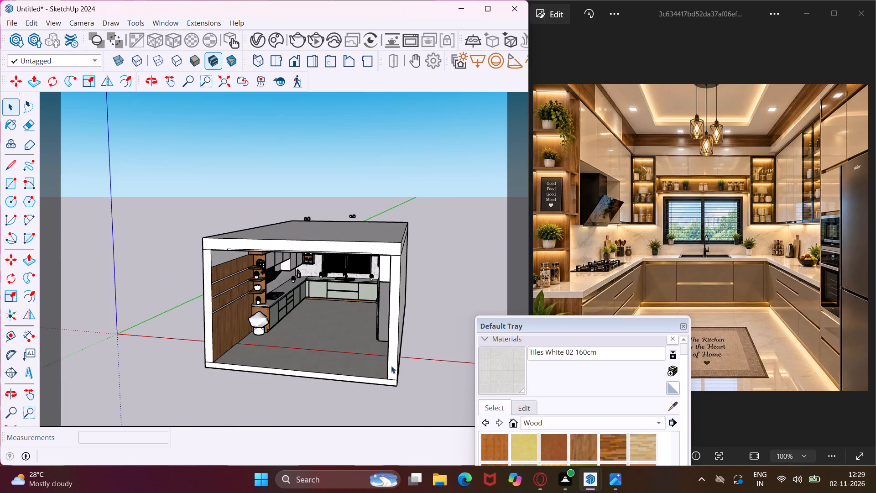
Extend the front end of the fridge-side wall outward with Push/Pull by about 10' 4 3/4".
{"action": "left_click", "coordinate": [393, 370]}
{"action": "key", "text": "p"}
{"action": "left_click", "coordinate": [393, 370]}
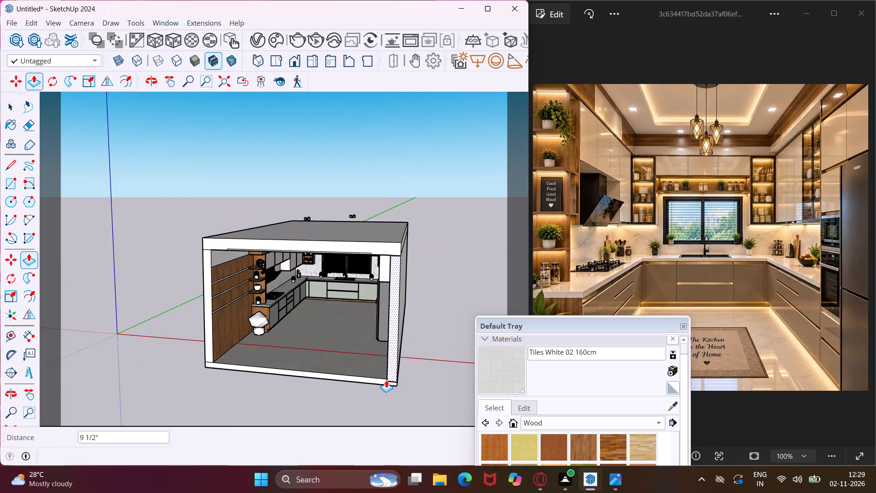
{"action": "scroll", "coordinate": [373, 393], "scroll_direction": "down", "scroll_amount": 3}
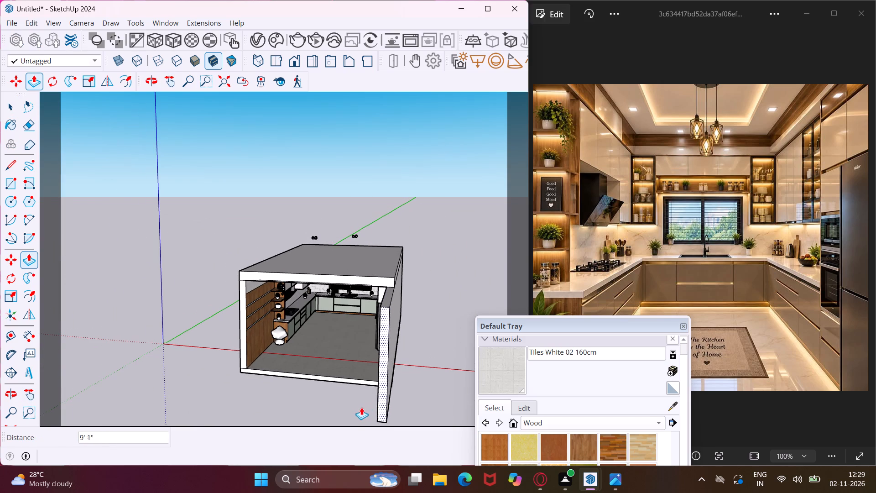
{"action": "left_click", "coordinate": [357, 411]}
{"action": "key", "text": "Escape"}
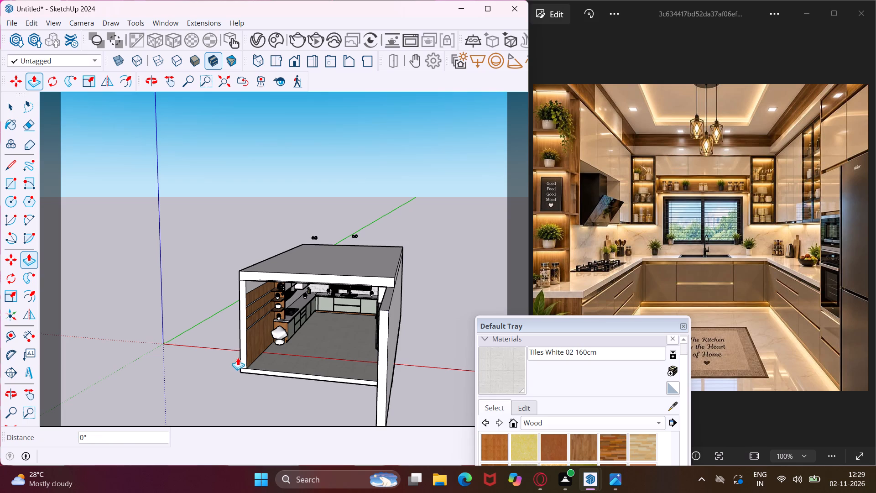
Extend the hob-side wall and ceiling slab outward by 7' 7 3/4" plus 2' 9", flush with the fridge-side wall's front end.
{"action": "scroll", "coordinate": [244, 347], "scroll_direction": "up", "scroll_amount": 2}
{"action": "left_click", "coordinate": [244, 347]}
{"action": "left_click", "coordinate": [210, 378]}
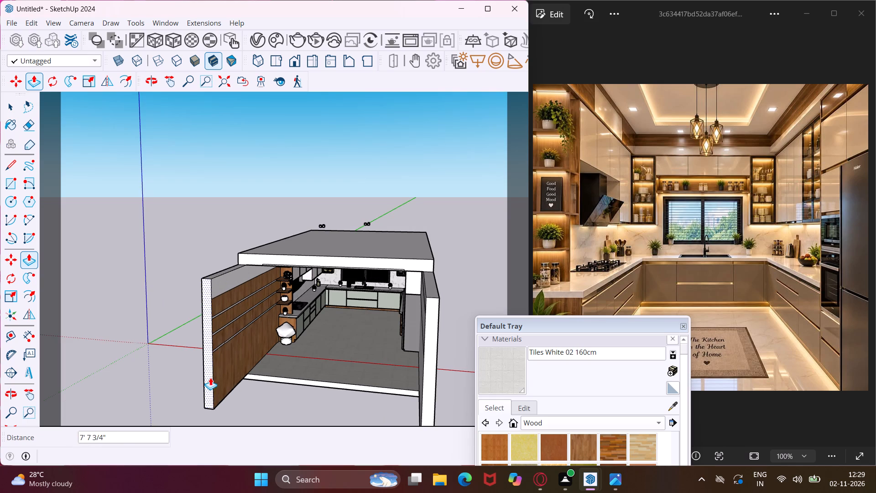
{"action": "left_click", "coordinate": [263, 257]}
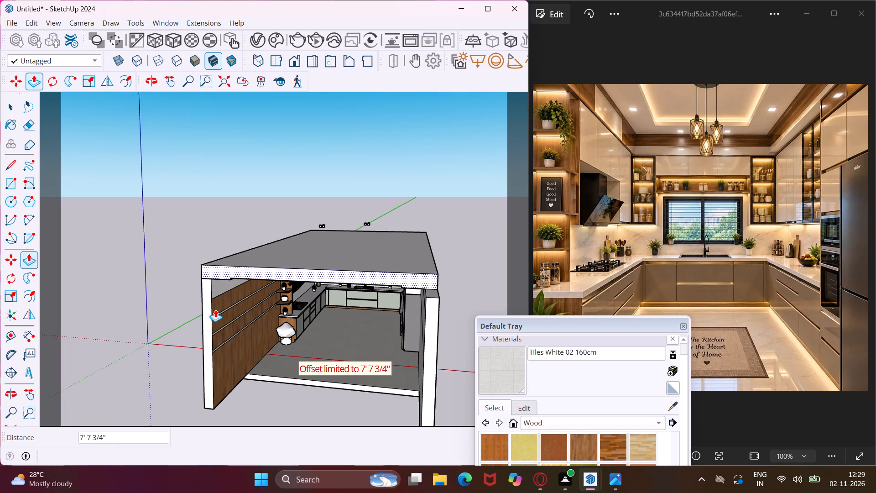
{"action": "left_click", "coordinate": [212, 315]}
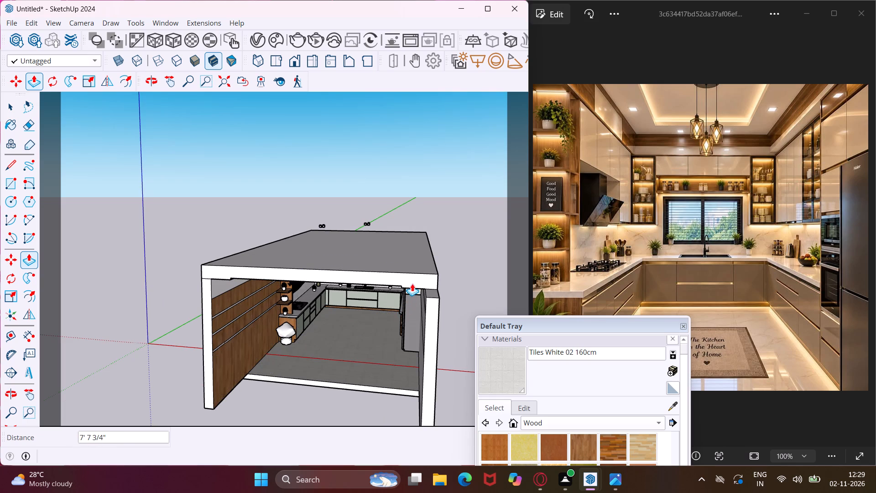
{"action": "left_click", "coordinate": [413, 283]}
{"action": "left_click", "coordinate": [431, 315]}
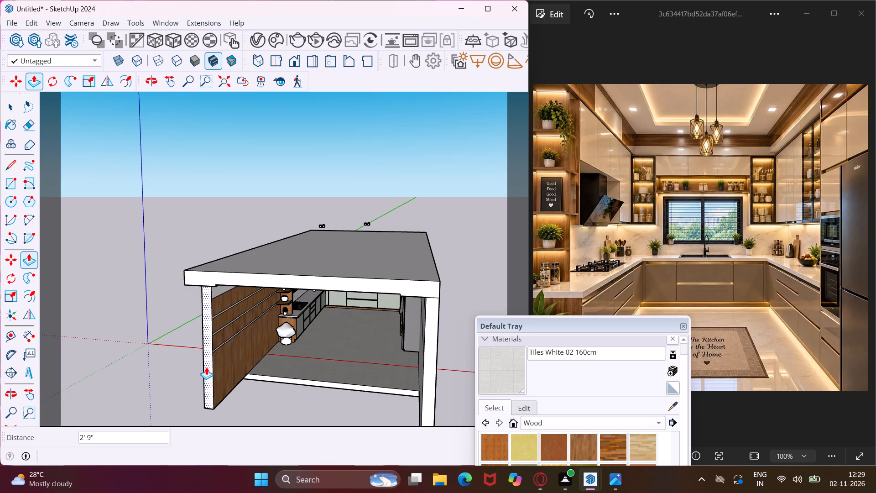
{"action": "left_click", "coordinate": [206, 367]}
{"action": "left_click", "coordinate": [198, 269]}
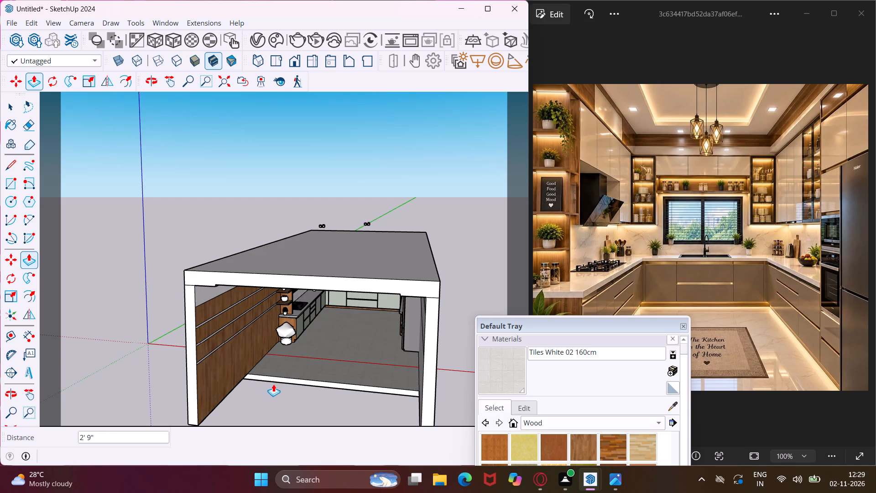
Extend the floor slab's front edge outward by 10' 4 3/4" to line up with the extended walls.
{"action": "left_click", "coordinate": [271, 380]}
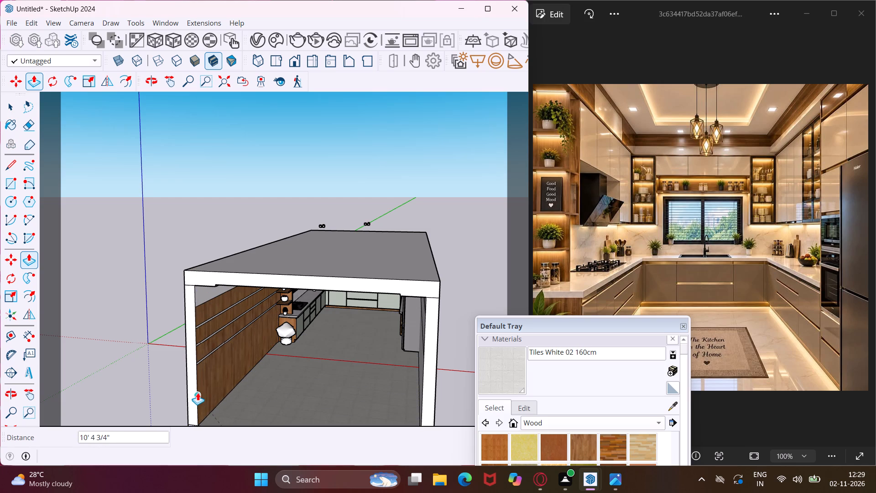
{"action": "left_click", "coordinate": [196, 394]}
{"action": "scroll", "coordinate": [225, 288], "scroll_direction": "down", "scroll_amount": 9}
{"action": "key", "text": "Escape"}
{"action": "key", "text": "space"}
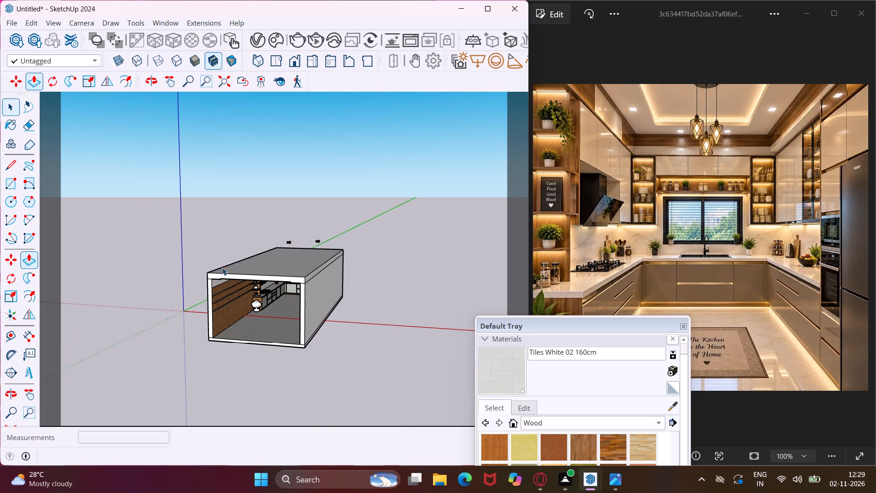
Close the lengthened room's open front with a rectangle drawn between opposite inner corners of the opening.
{"action": "middle_click_drag", "start_coordinate": [259, 311], "coordinate": [369, 315]}
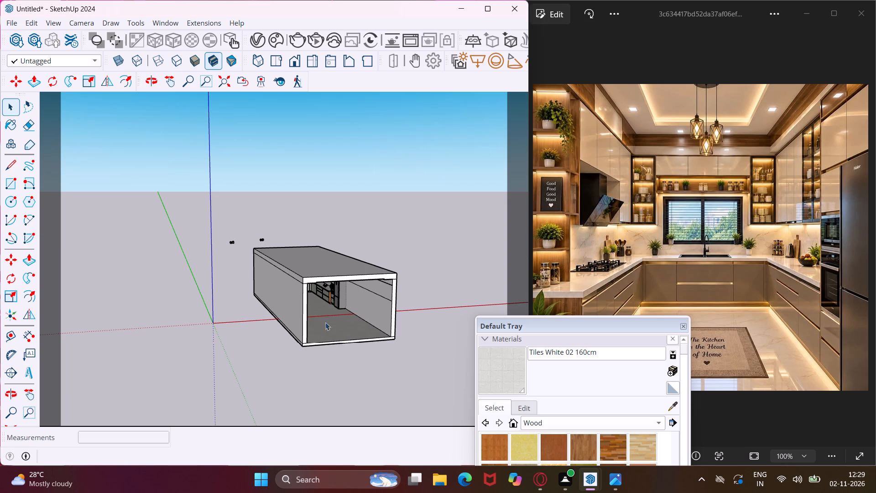
{"action": "left_click", "coordinate": [17, 173]}
{"action": "left_click", "coordinate": [17, 177]}
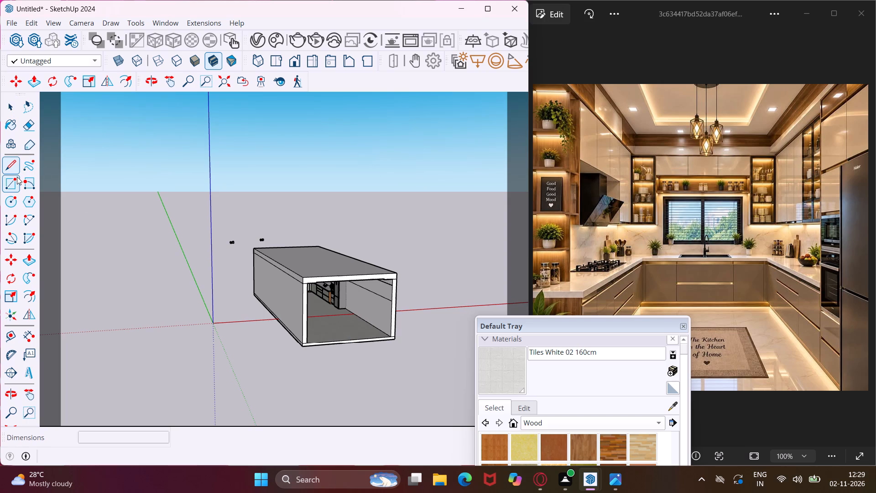
{"action": "left_click", "coordinate": [308, 286]}
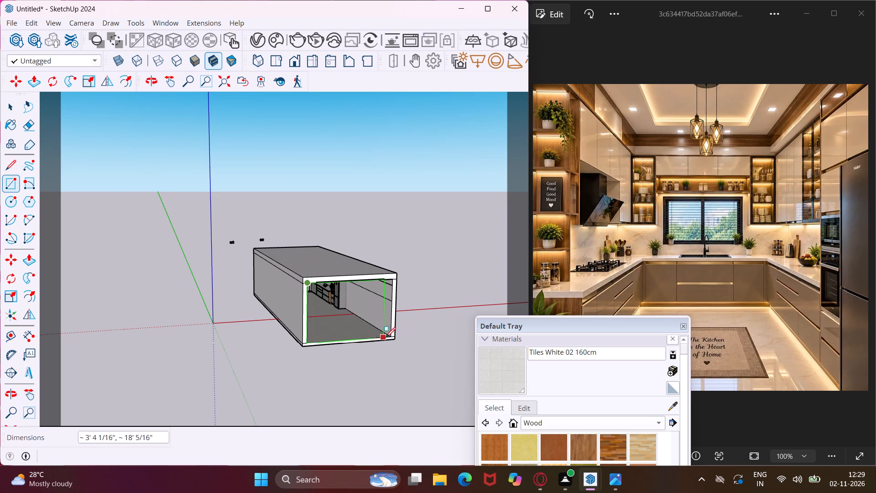
{"action": "left_click", "coordinate": [390, 340]}
{"action": "key", "text": "Escape"}
{"action": "key", "text": "space"}
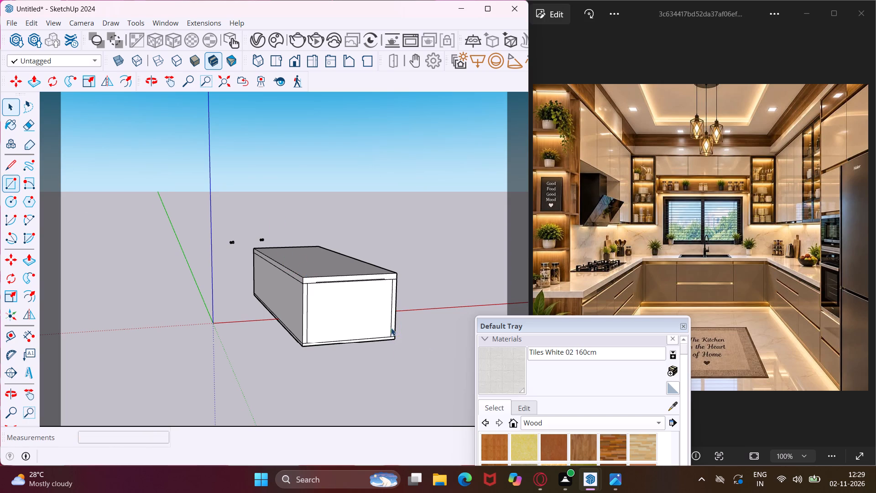
Face the closed front squarely and bring the camera through it into the kitchen, looking toward the sink wall.
{"action": "middle_click_drag", "start_coordinate": [391, 321], "coordinate": [308, 320]}
{"action": "scroll", "coordinate": [308, 320], "scroll_direction": "up", "scroll_amount": 11}
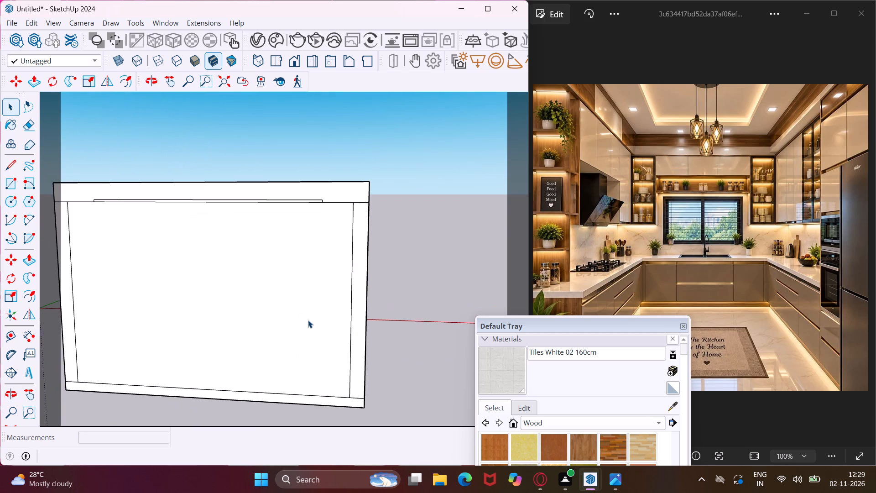
{"action": "middle_click_drag", "start_coordinate": [308, 320], "coordinate": [329, 317]}
{"action": "scroll", "coordinate": [329, 317], "scroll_direction": "up", "scroll_amount": 11}
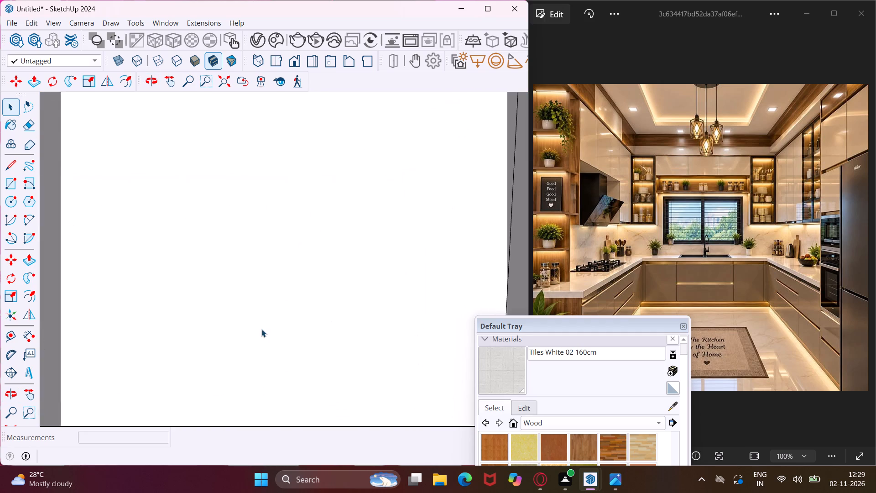
{"action": "scroll", "coordinate": [261, 329], "scroll_direction": "down", "scroll_amount": 9}
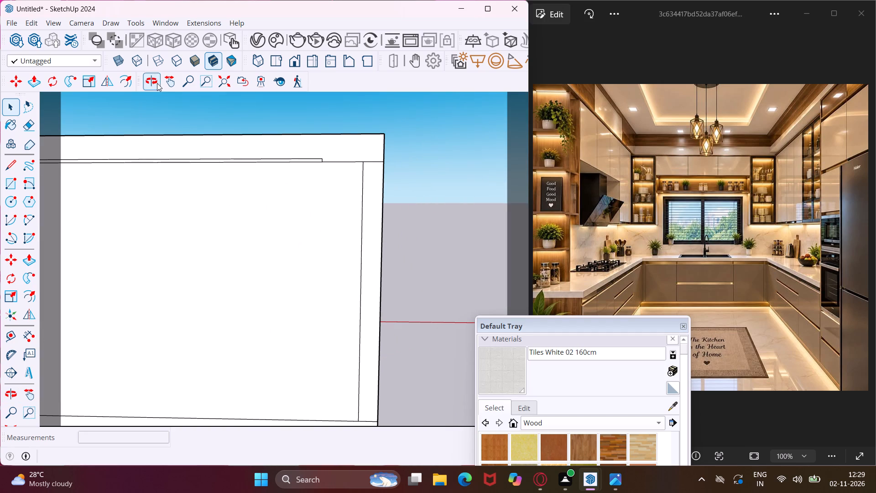
{"action": "left_click", "coordinate": [162, 83]}
{"action": "left_click_drag", "start_coordinate": [165, 164], "coordinate": [284, 173]}
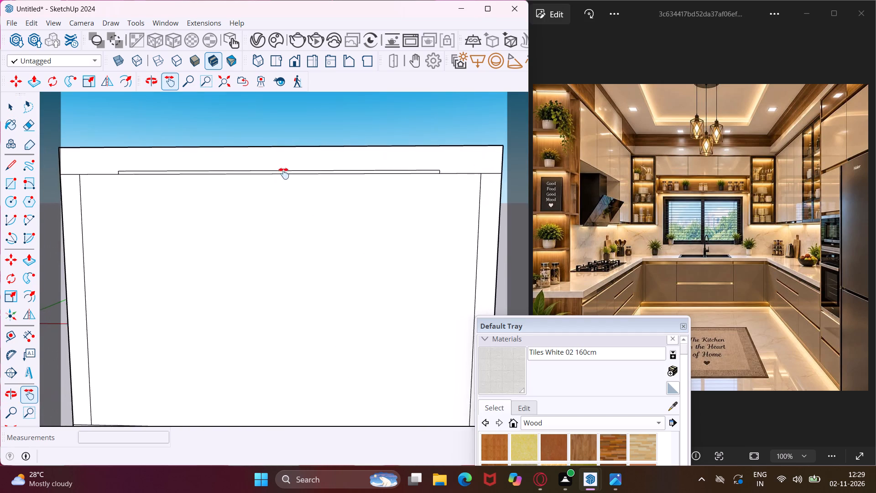
{"action": "left_click_drag", "start_coordinate": [284, 173], "coordinate": [282, 162]}
{"action": "scroll", "coordinate": [272, 192], "scroll_direction": "up", "scroll_amount": 20}
{"action": "scroll", "coordinate": [272, 192], "scroll_direction": "up", "scroll_amount": 2}
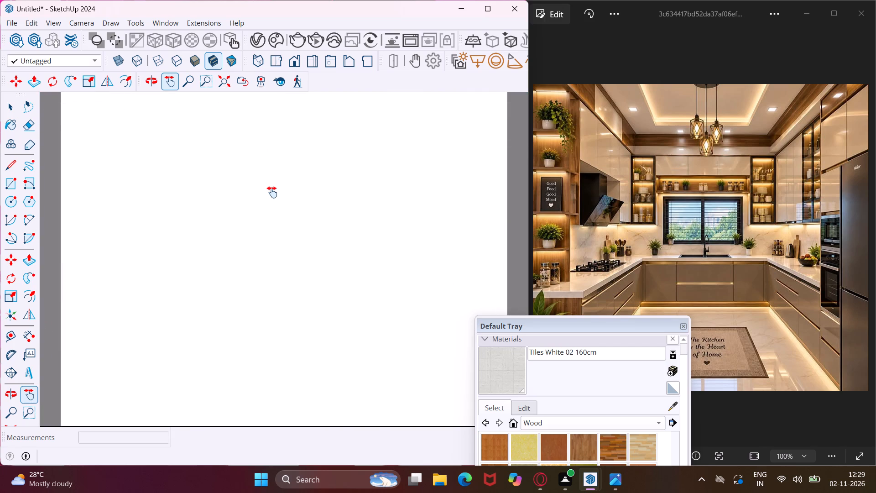
{"action": "scroll", "coordinate": [272, 192], "scroll_direction": "up", "scroll_amount": 20}
{"action": "scroll", "coordinate": [272, 192], "scroll_direction": "up", "scroll_amount": 19}
{"action": "scroll", "coordinate": [272, 192], "scroll_direction": "up", "scroll_amount": 11}
Frame the sink wall and window centrally, with the open corner shelves on one side and the ovens and fridge on the other.
{"action": "left_click_drag", "start_coordinate": [292, 290], "coordinate": [291, 291]}
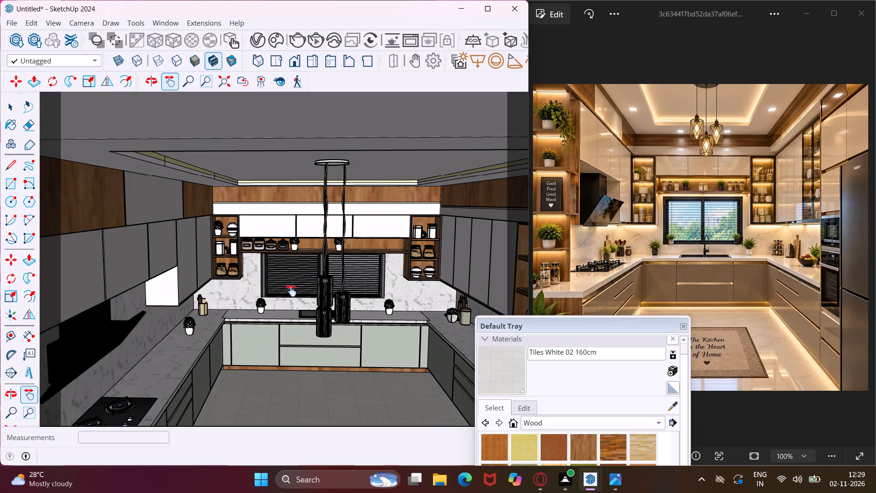
{"action": "left_click_drag", "start_coordinate": [291, 291], "coordinate": [291, 286]}
{"action": "left_click_drag", "start_coordinate": [284, 289], "coordinate": [297, 236]}
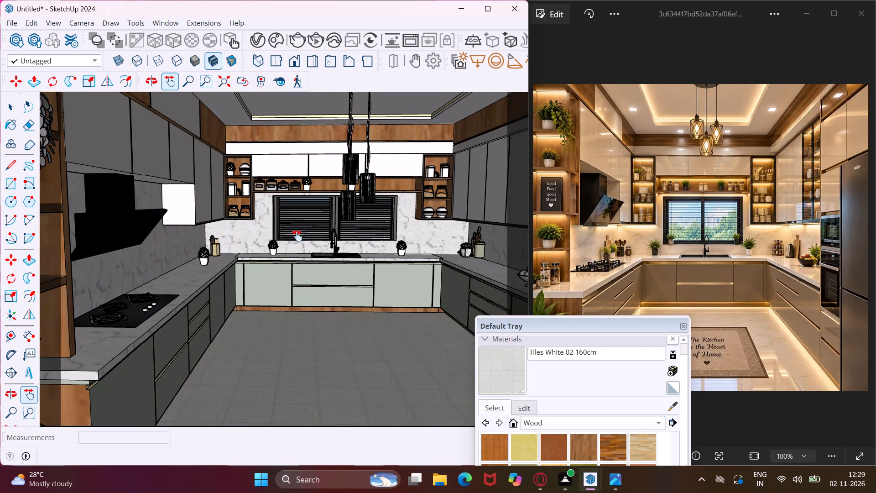
{"action": "left_click_drag", "start_coordinate": [297, 236], "coordinate": [309, 241]}
{"action": "scroll", "coordinate": [303, 255], "scroll_direction": "down", "scroll_amount": 1}
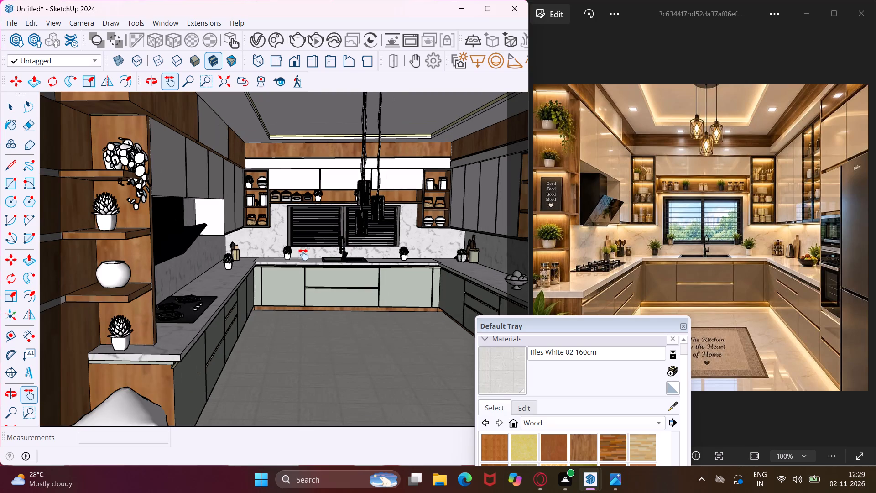
{"action": "left_click_drag", "start_coordinate": [339, 290], "coordinate": [332, 290]}
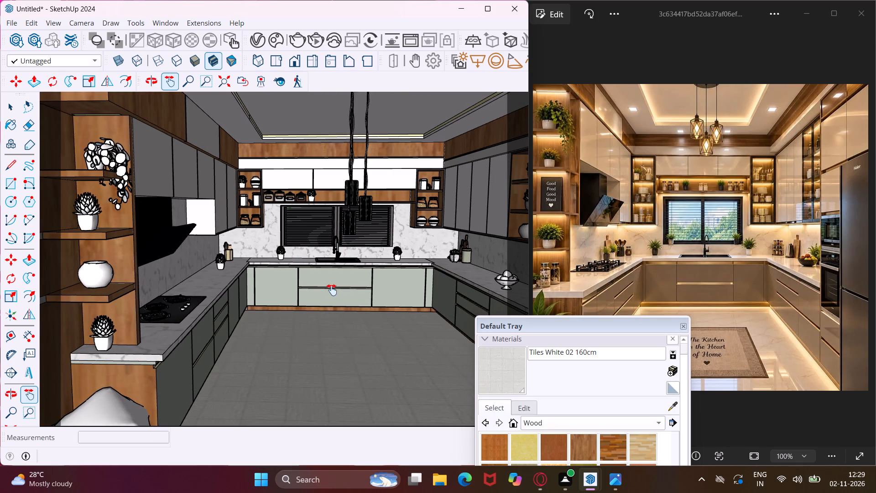
{"action": "scroll", "coordinate": [331, 290], "scroll_direction": "down", "scroll_amount": 1}
{"action": "left_click_drag", "start_coordinate": [360, 293], "coordinate": [345, 292]}
{"action": "left_click_drag", "start_coordinate": [340, 288], "coordinate": [328, 283]}
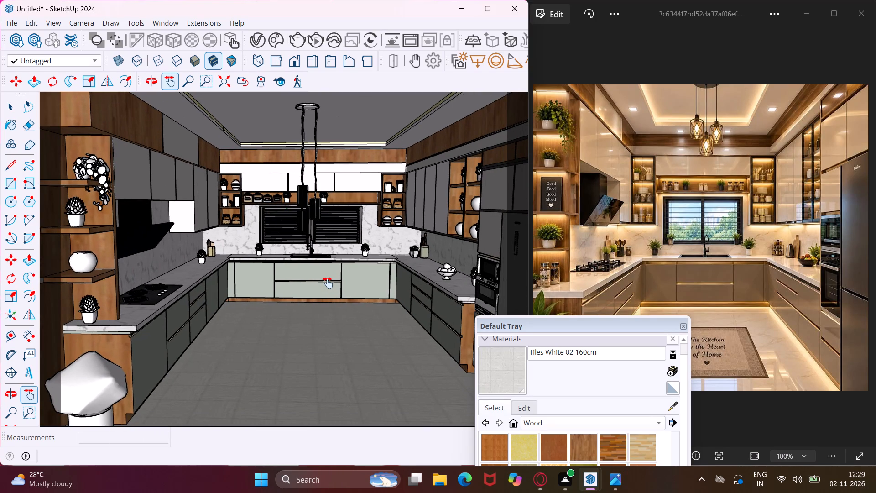
{"action": "left_click_drag", "start_coordinate": [328, 283], "coordinate": [325, 281]}
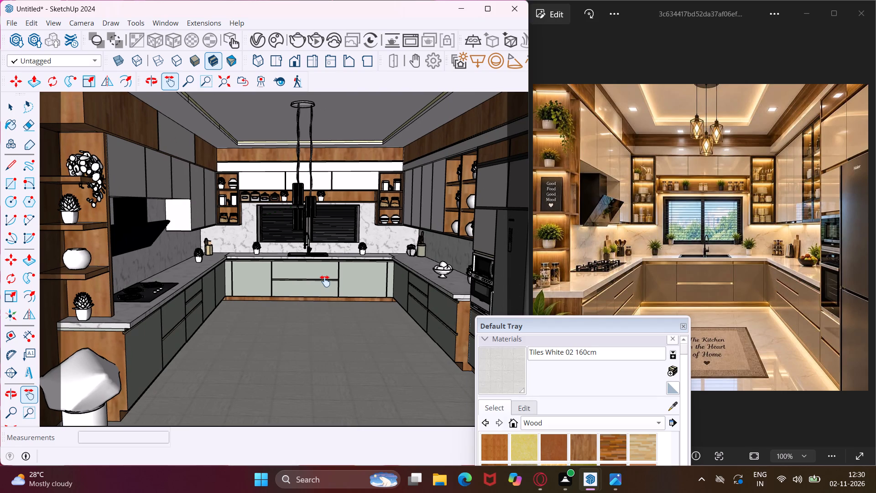
Start a V-Ray render of the framed kitchen interior and minimise the frame buffer.
{"action": "left_click", "coordinate": [295, 45]}
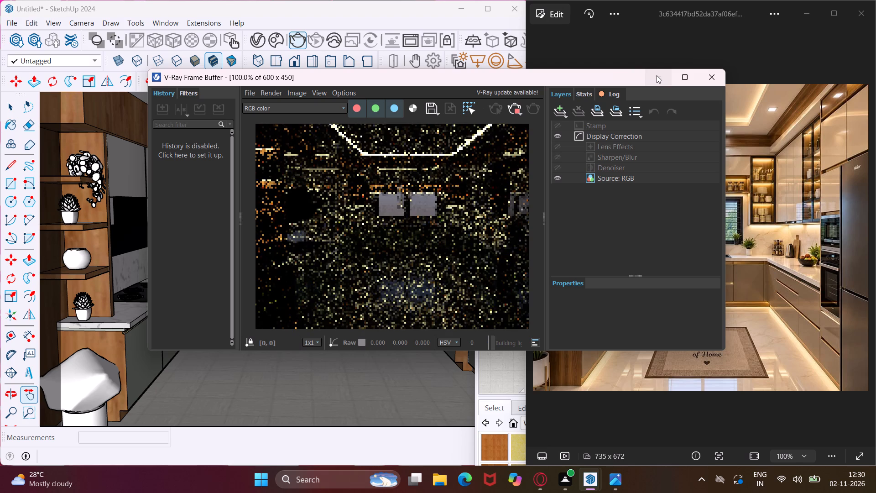
{"action": "left_click", "coordinate": [657, 75]}
Set the V-Ray camera's exposure value (EV) to 12.
{"action": "left_click", "coordinate": [261, 42]}
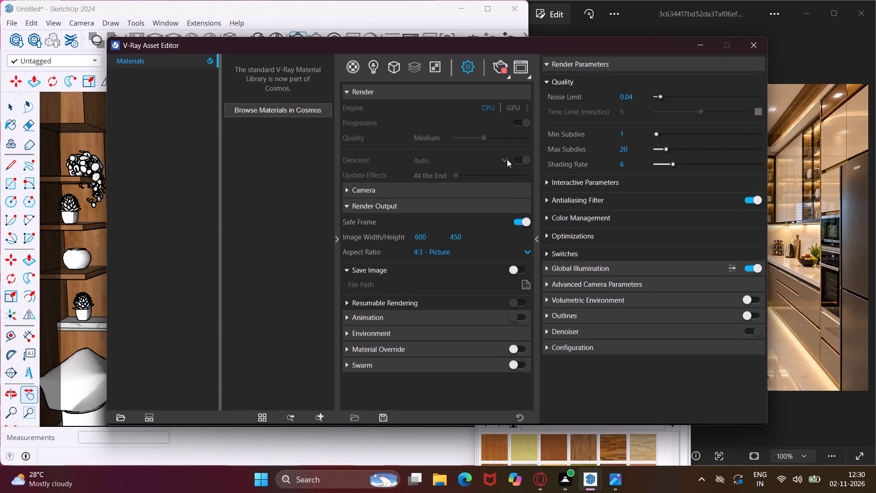
{"action": "left_click", "coordinate": [346, 192]}
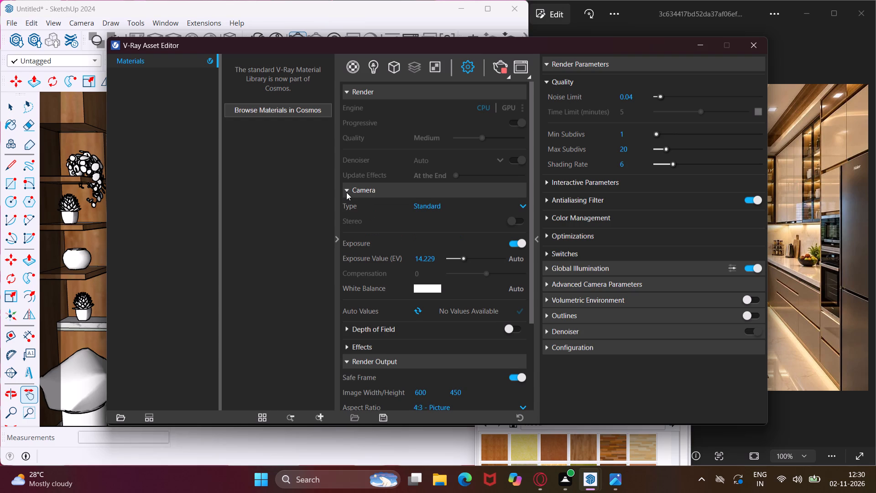
{"action": "left_click", "coordinate": [445, 256]}
{"action": "left_click", "coordinate": [441, 256]}
{"action": "key", "text": "BackSpace"}
{"action": "key", "text": "BackSpace"}
{"action": "key", "text": "BackSpace"}
{"action": "key", "text": "BackSpace"}
{"action": "key", "text": "BackSpace"}
{"action": "key", "text": "2"}
{"action": "key", "text": "Return"}
Set the global illumination primary rays to Irradiance map (deprecated) and put the V-Ray Asset Editor away.
{"action": "scroll", "coordinate": [425, 278], "scroll_direction": "down", "scroll_amount": 5}
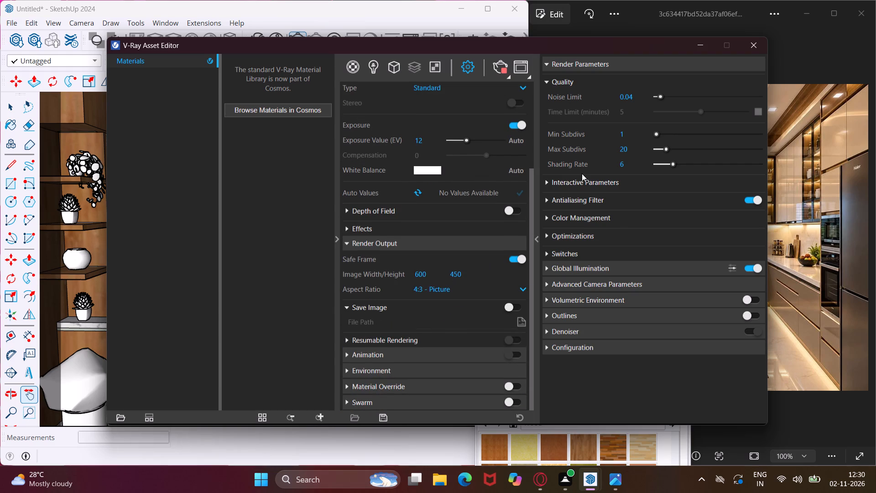
{"action": "left_click", "coordinate": [548, 269]}
{"action": "left_click", "coordinate": [652, 286]}
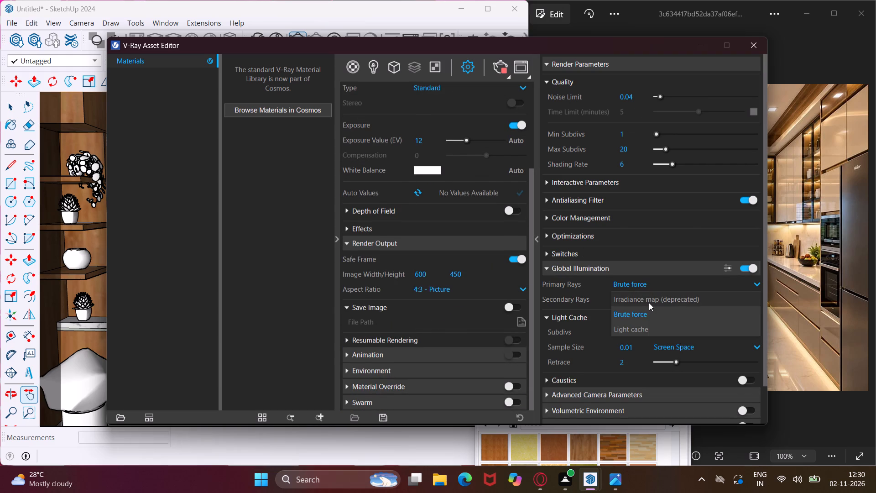
{"action": "left_click", "coordinate": [649, 303]}
{"action": "scroll", "coordinate": [620, 272], "scroll_direction": "down", "scroll_amount": 1}
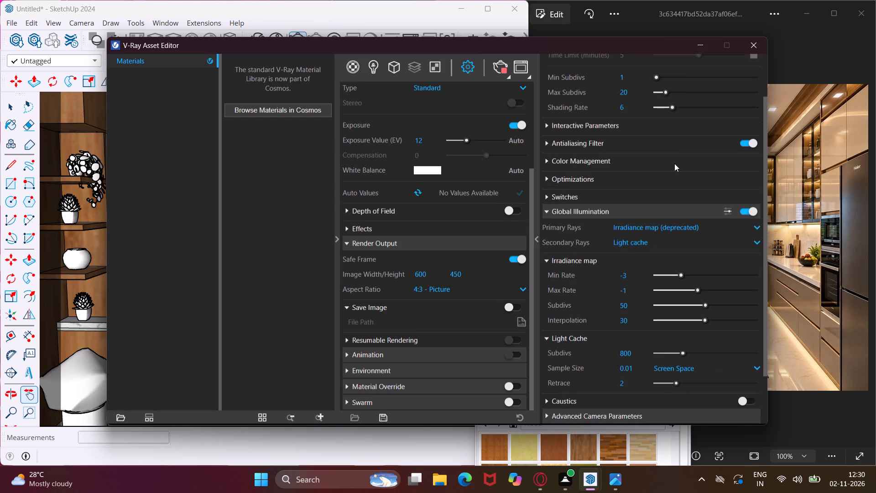
{"action": "left_click", "coordinate": [699, 52]}
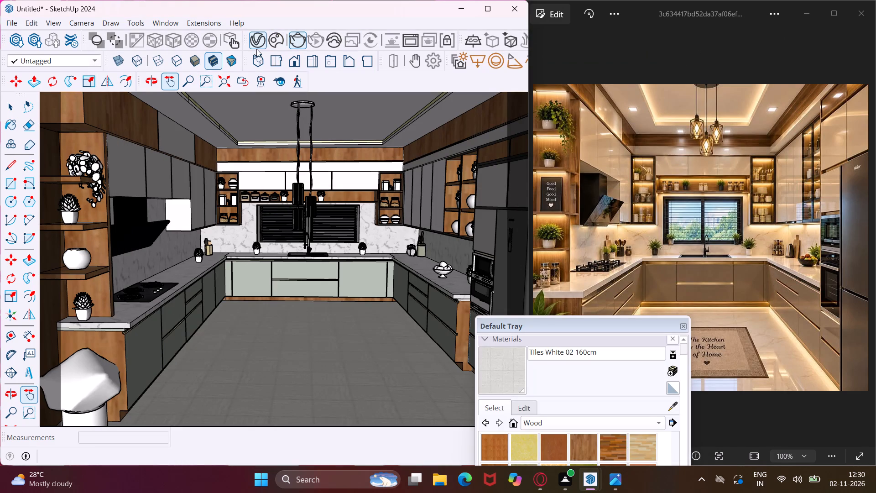
Start a new V-Ray render of the framed kitchen interior.
{"action": "left_click", "coordinate": [296, 34]}
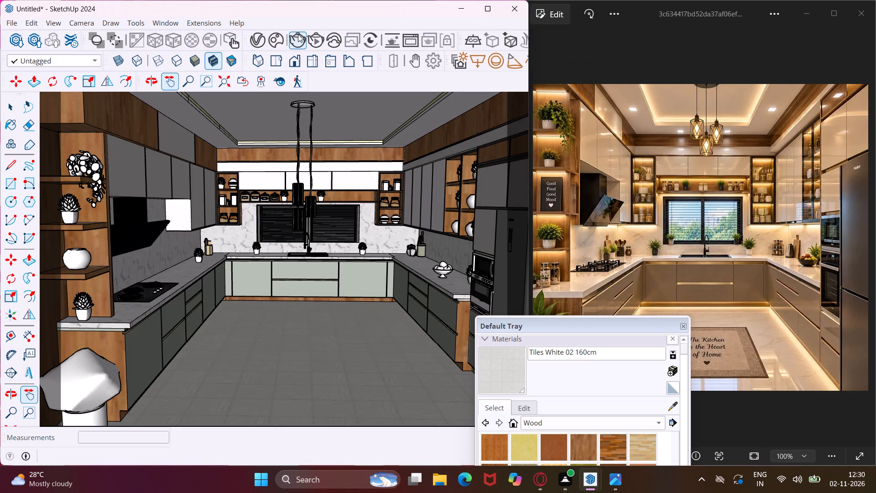
{"action": "left_click", "coordinate": [300, 37]}
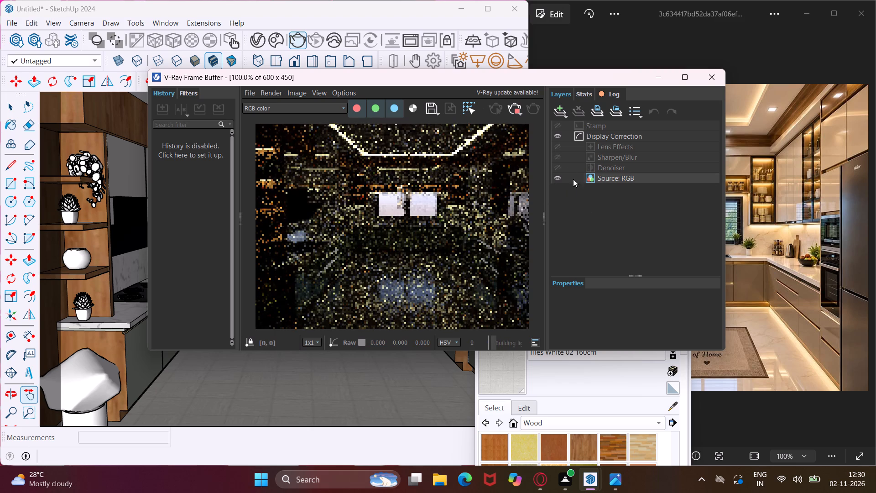
Add an Exposure correction layer to the render and raise its exposure to about 2.165.
{"action": "left_click", "coordinate": [562, 112]}
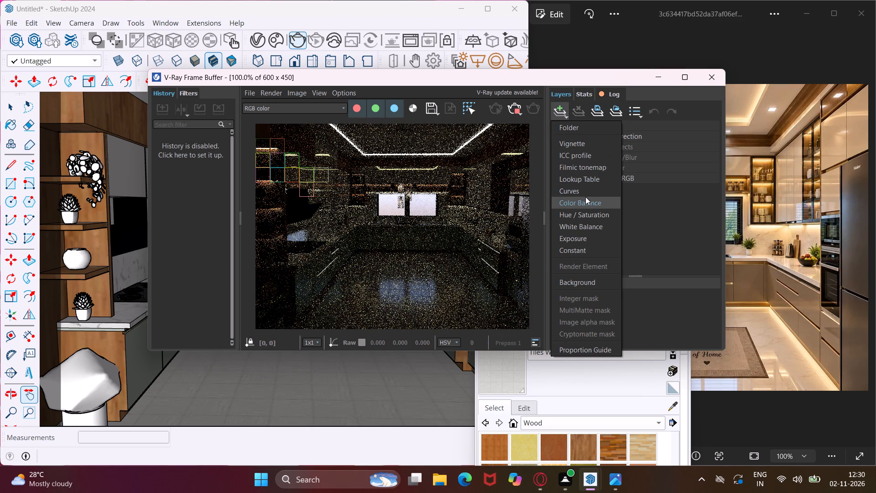
{"action": "left_click", "coordinate": [594, 232]}
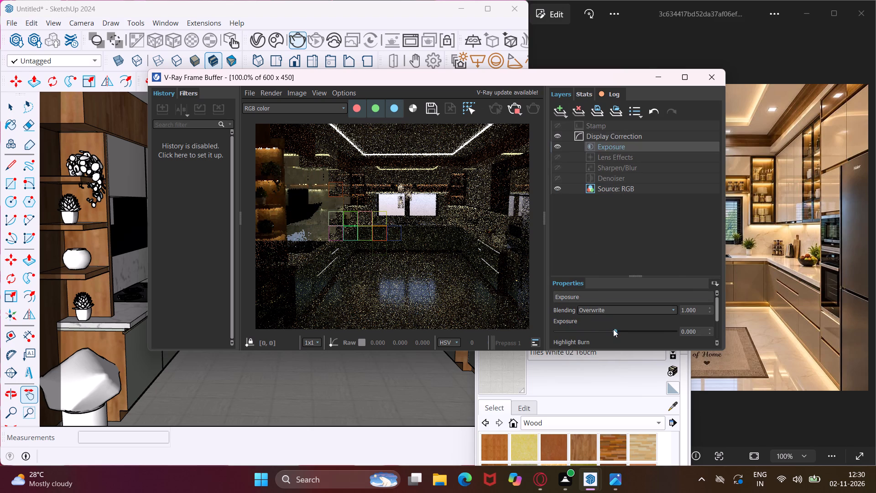
{"action": "left_click_drag", "start_coordinate": [613, 329], "coordinate": [636, 330]}
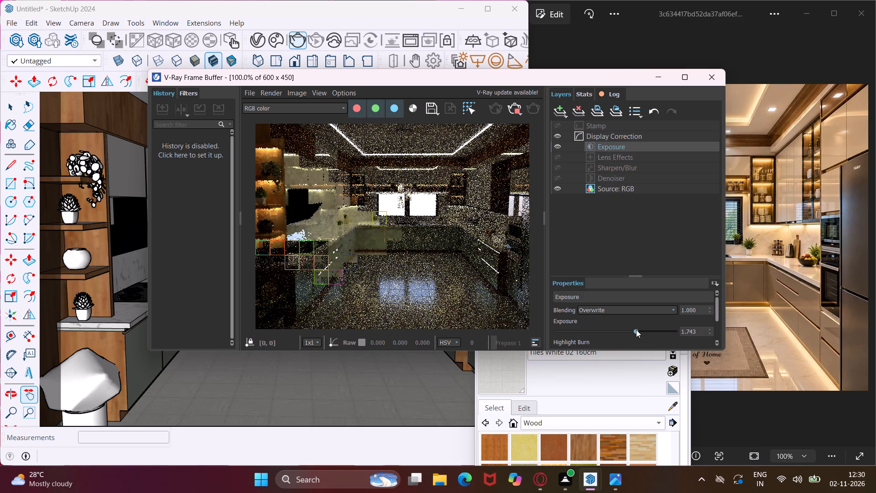
{"action": "left_click_drag", "start_coordinate": [636, 330], "coordinate": [639, 329]}
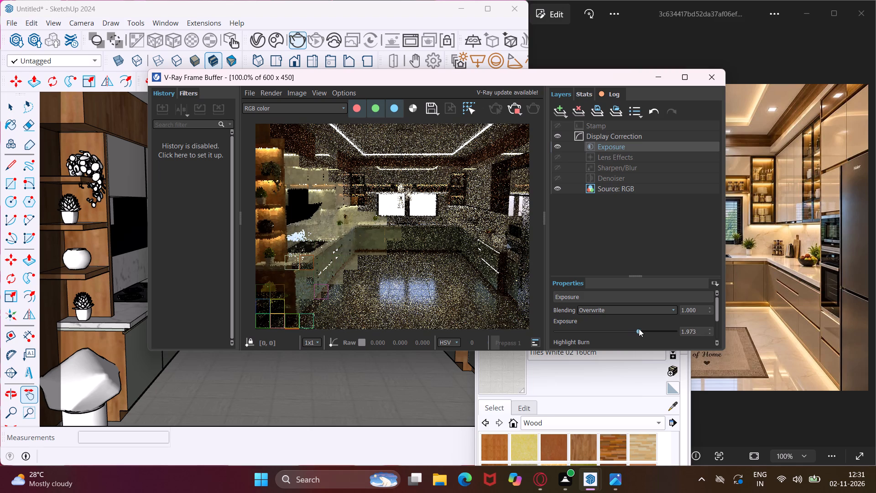
{"action": "left_click_drag", "start_coordinate": [639, 329], "coordinate": [641, 329]}
{"action": "left_click", "coordinate": [641, 329]}
{"action": "left_click_drag", "start_coordinate": [641, 329], "coordinate": [647, 329]}
{"action": "left_click", "coordinate": [647, 328]}
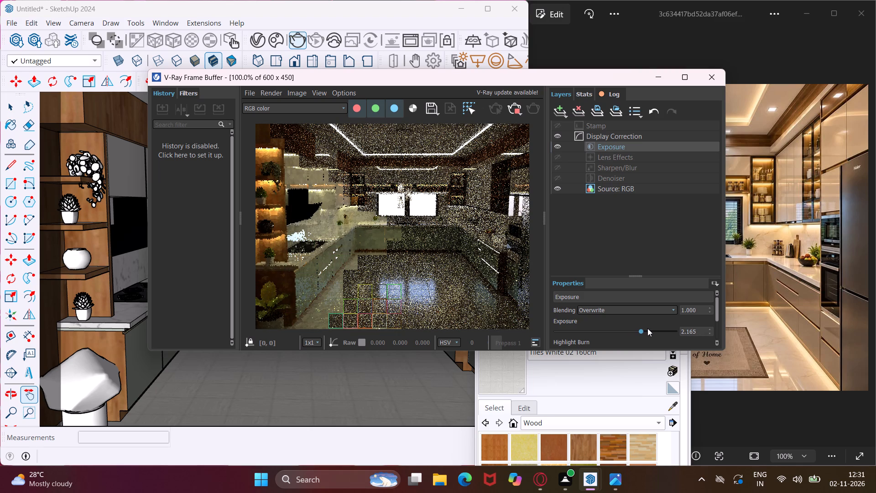
{"action": "left_click", "coordinate": [649, 328]}
{"action": "left_click", "coordinate": [652, 328]}
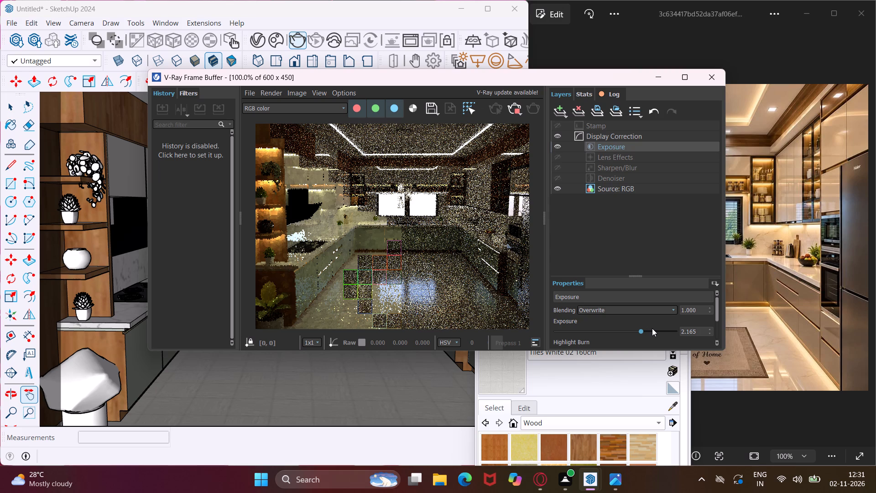
{"action": "left_click", "coordinate": [652, 328]}
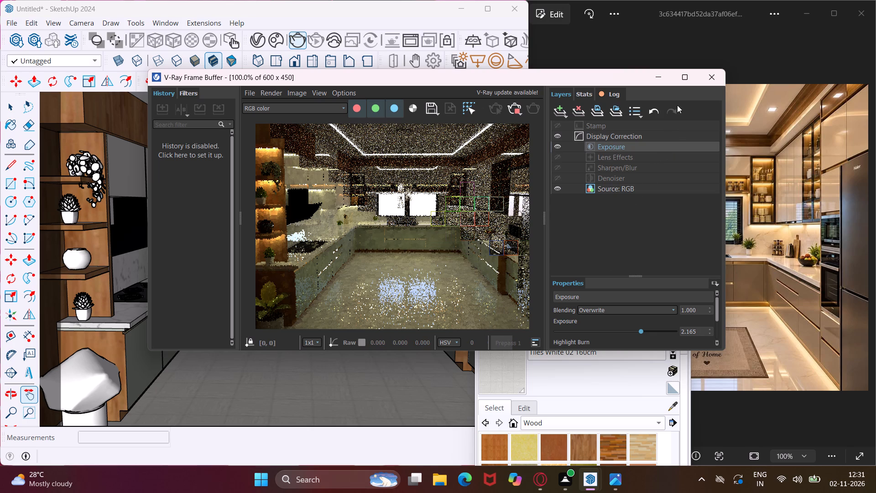
Lower the Exposure layer's contrast to about -0.18.
{"action": "scroll", "coordinate": [330, 278], "scroll_direction": "down", "scroll_amount": 1}
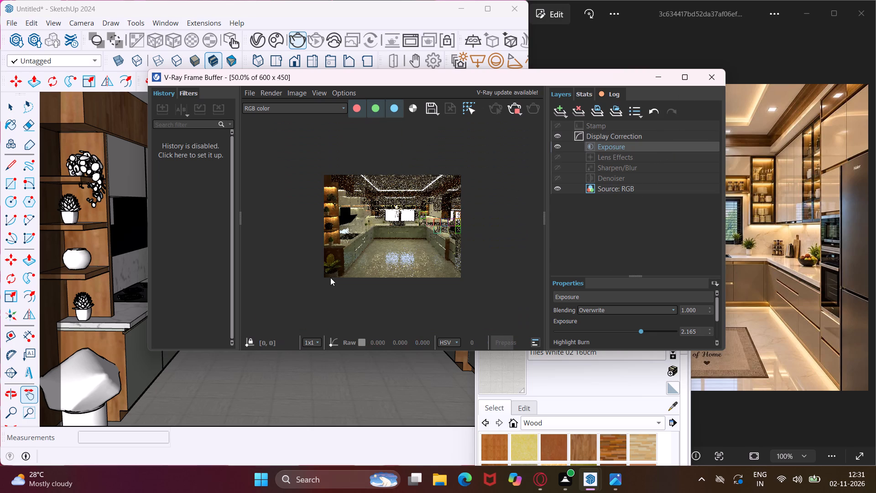
{"action": "scroll", "coordinate": [395, 229], "scroll_direction": "up", "scroll_amount": 2}
{"action": "scroll", "coordinate": [395, 229], "scroll_direction": "down", "scroll_amount": 2}
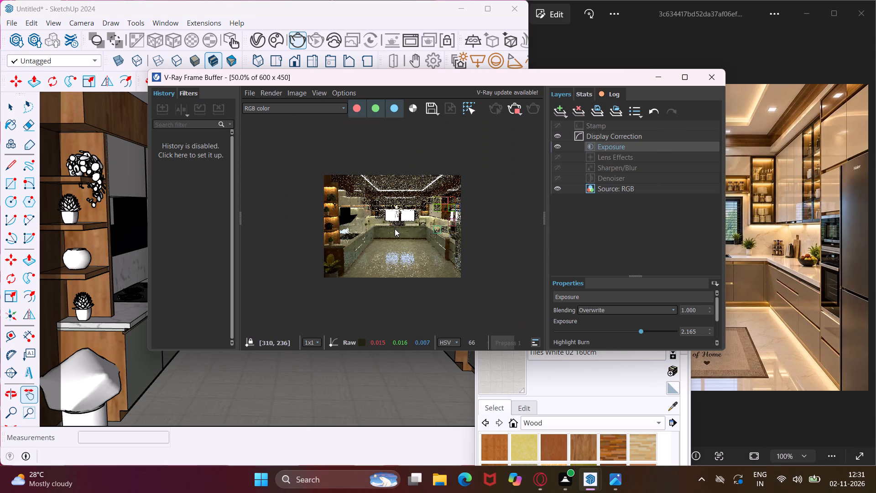
{"action": "scroll", "coordinate": [394, 222], "scroll_direction": "up", "scroll_amount": 1}
{"action": "scroll", "coordinate": [390, 216], "scroll_direction": "down", "scroll_amount": 1}
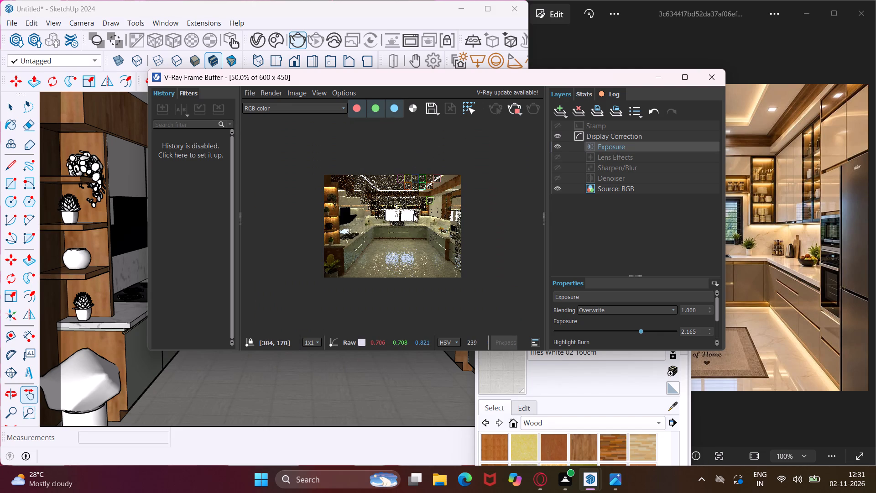
{"action": "scroll", "coordinate": [413, 214], "scroll_direction": "up", "scroll_amount": 1}
{"action": "scroll", "coordinate": [410, 225], "scroll_direction": "down", "scroll_amount": 1}
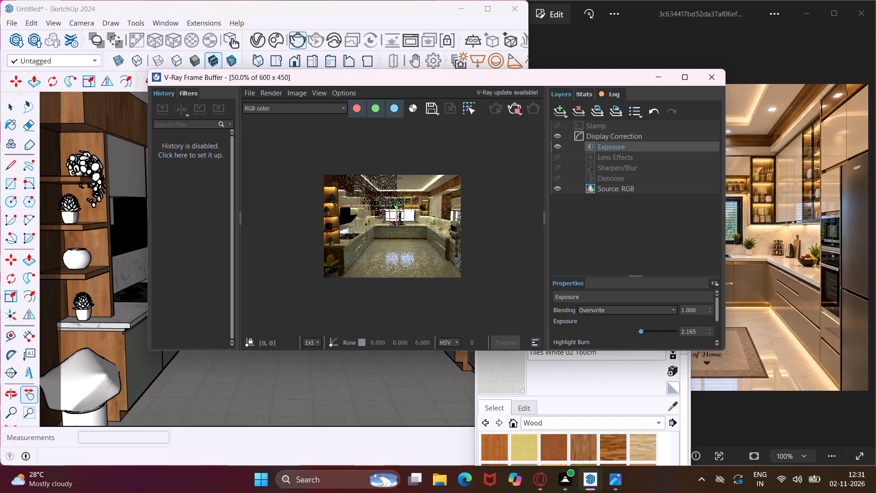
{"action": "scroll", "coordinate": [580, 308], "scroll_direction": "down", "scroll_amount": 2}
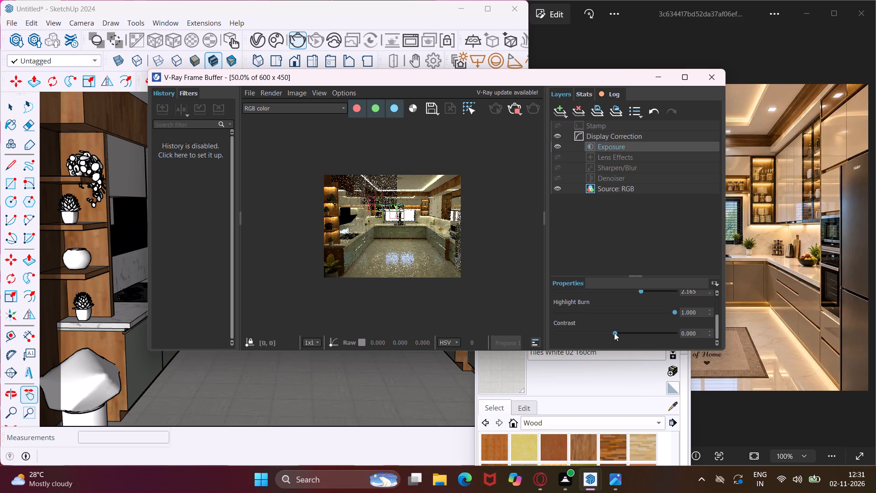
{"action": "left_click_drag", "start_coordinate": [614, 333], "coordinate": [600, 339]}
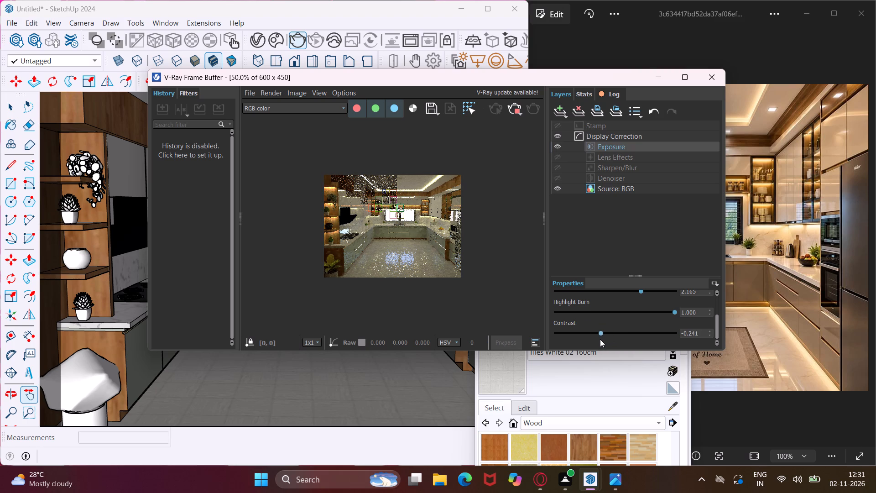
{"action": "left_click_drag", "start_coordinate": [600, 339], "coordinate": [605, 339]}
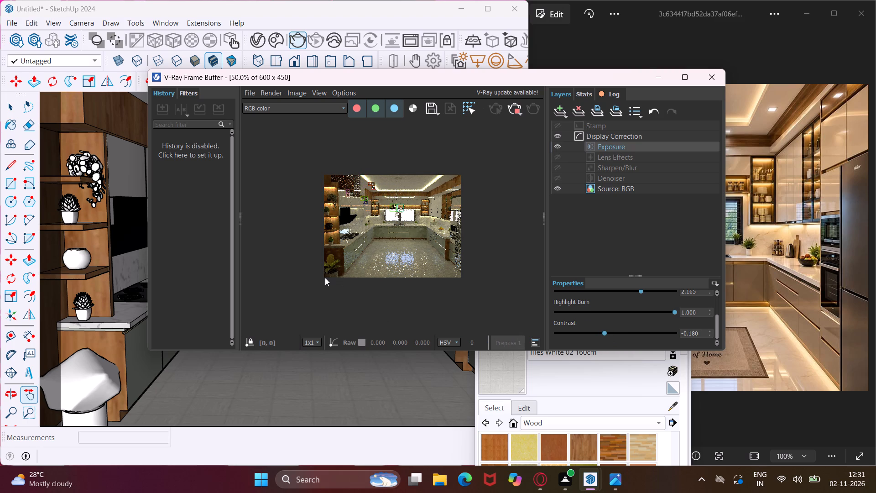
Examine the refining kitchen render at reduced and full size, checking its lighting, materials and floor reflections.
{"action": "scroll", "coordinate": [325, 278], "scroll_direction": "down", "scroll_amount": 1}
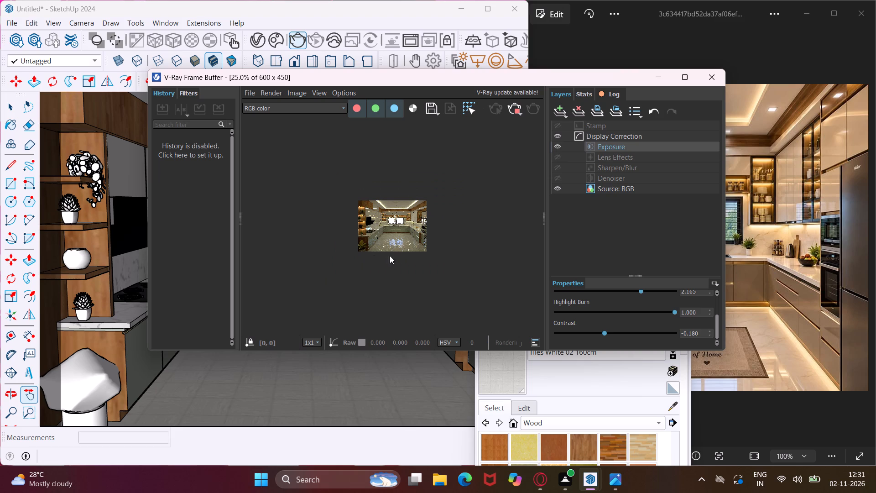
{"action": "scroll", "coordinate": [401, 252], "scroll_direction": "up", "scroll_amount": 3}
{"action": "scroll", "coordinate": [401, 252], "scroll_direction": "down", "scroll_amount": 2}
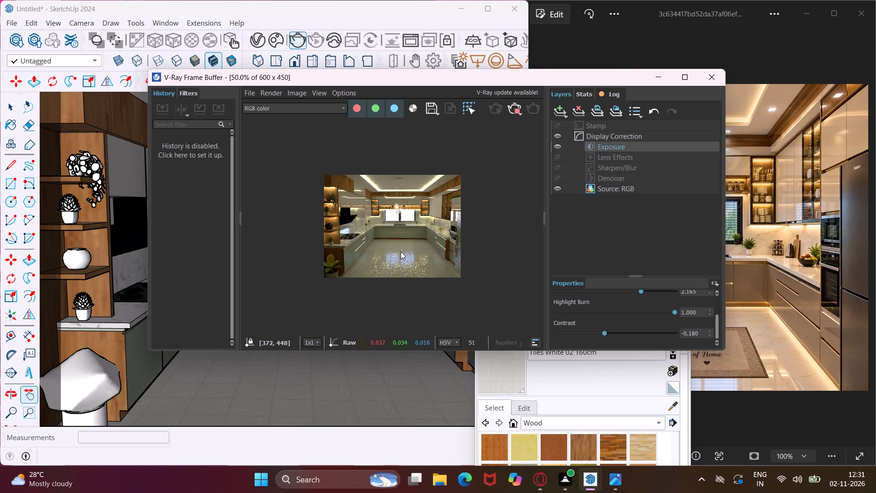
{"action": "scroll", "coordinate": [401, 252], "scroll_direction": "up", "scroll_amount": 1}
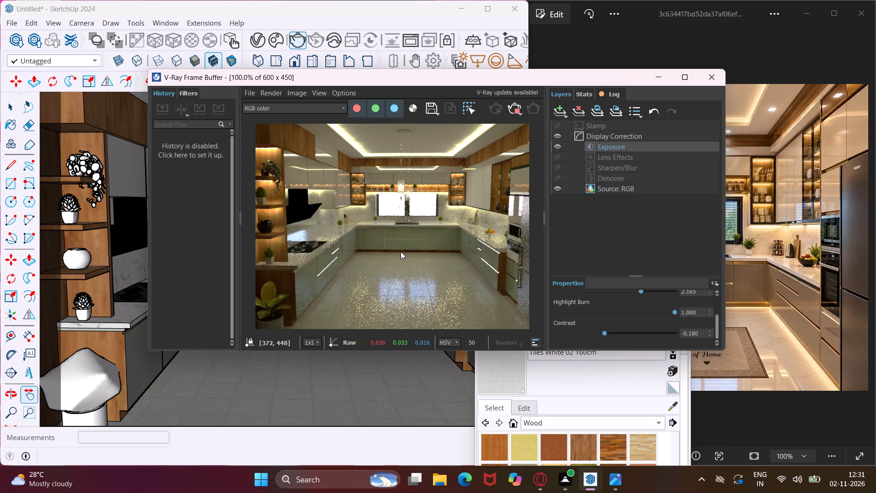
{"action": "scroll", "coordinate": [401, 252], "scroll_direction": "down", "scroll_amount": 1}
{"action": "scroll", "coordinate": [404, 245], "scroll_direction": "up", "scroll_amount": 1}
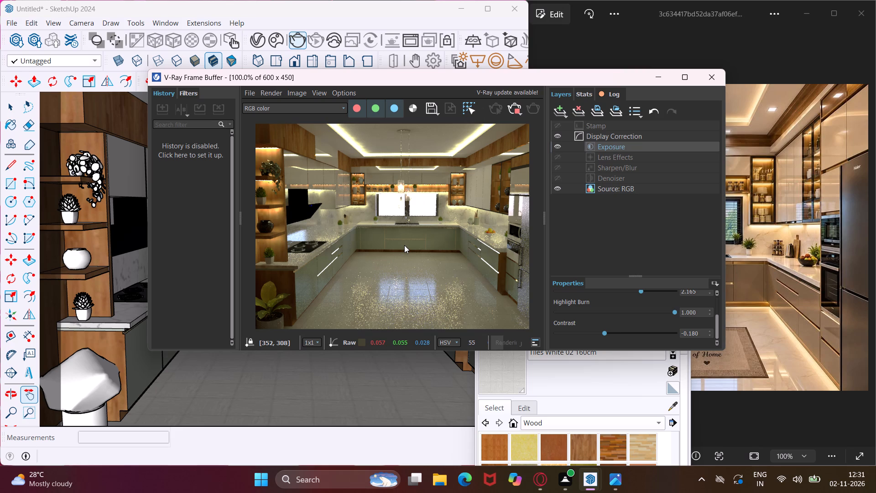
{"action": "scroll", "coordinate": [381, 249], "scroll_direction": "down", "scroll_amount": 1}
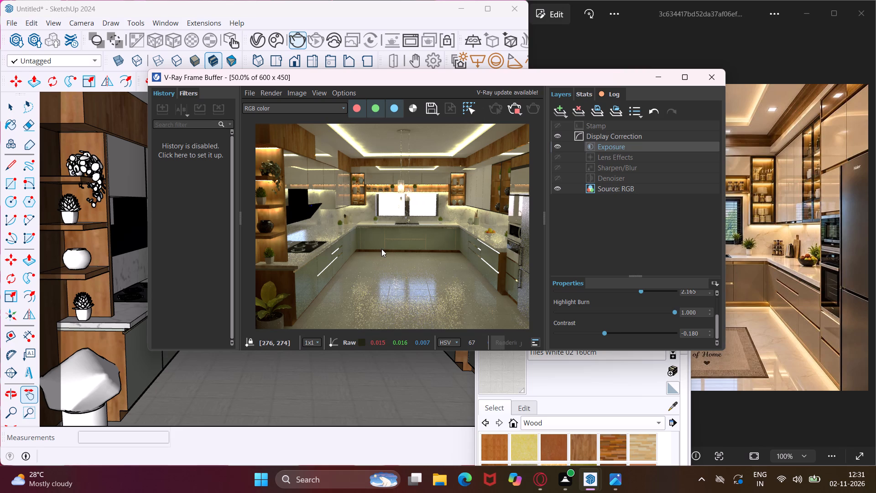
{"action": "scroll", "coordinate": [389, 247], "scroll_direction": "up", "scroll_amount": 1}
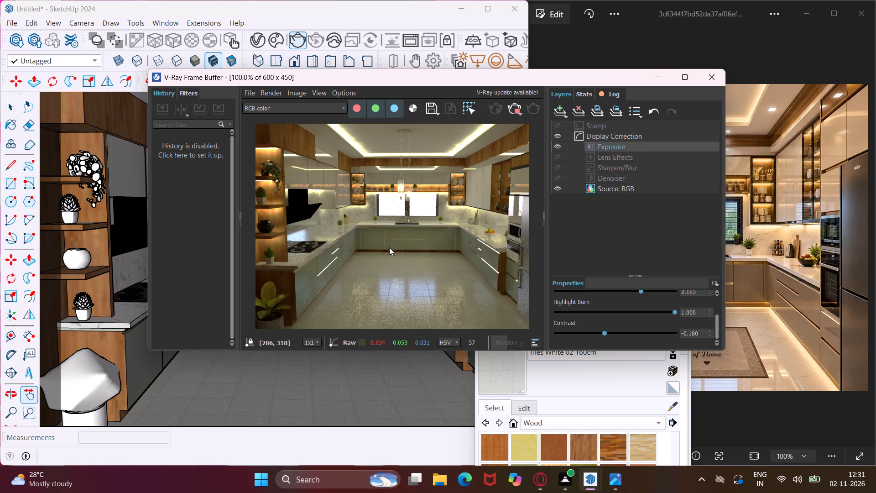
{"action": "scroll", "coordinate": [389, 247], "scroll_direction": "down", "scroll_amount": 1}
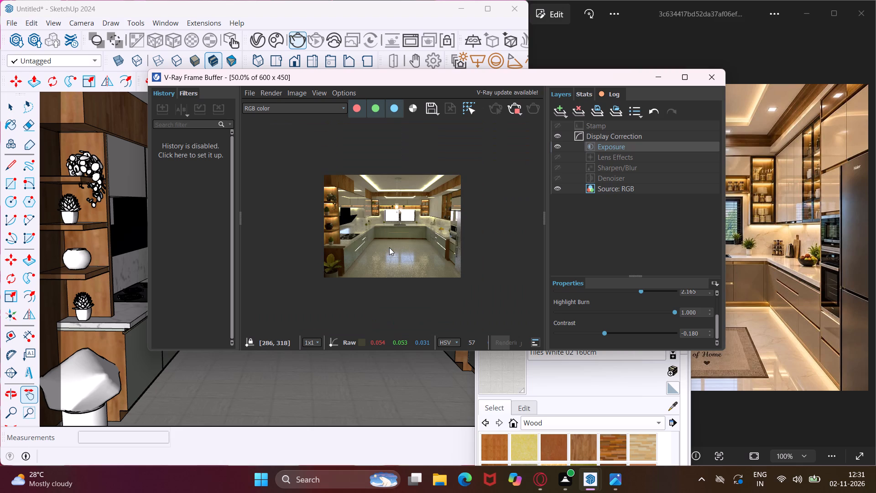
{"action": "scroll", "coordinate": [389, 247], "scroll_direction": "up", "scroll_amount": 1}
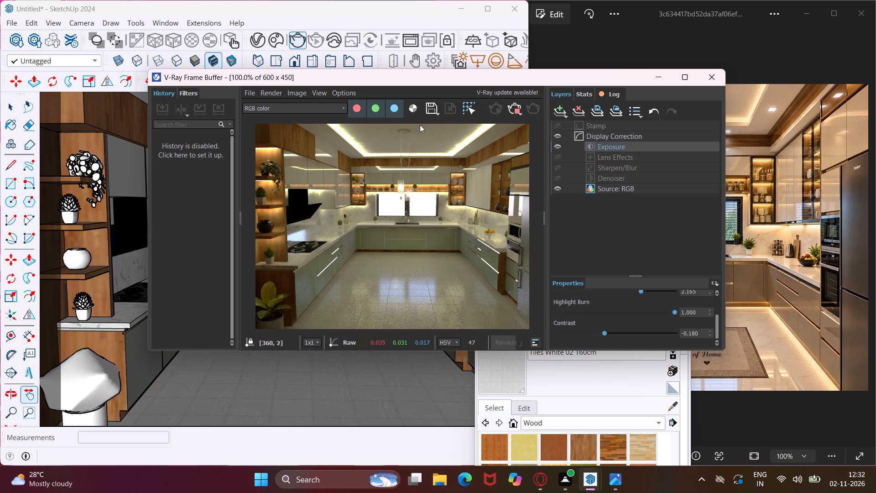
Save the rendered image as a PNG named kitchen in the Desktop's FUJI folder, and minimise the frame buffer.
{"action": "left_click", "coordinate": [431, 115]}
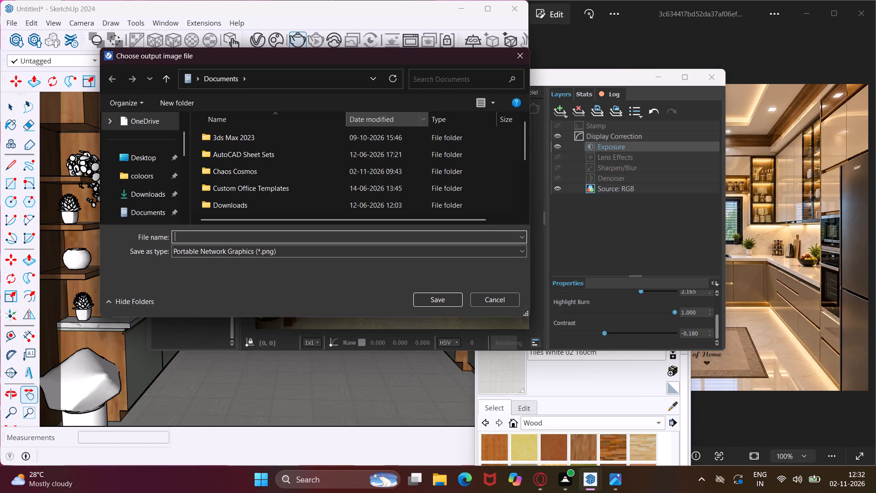
{"action": "left_click", "coordinate": [153, 158]}
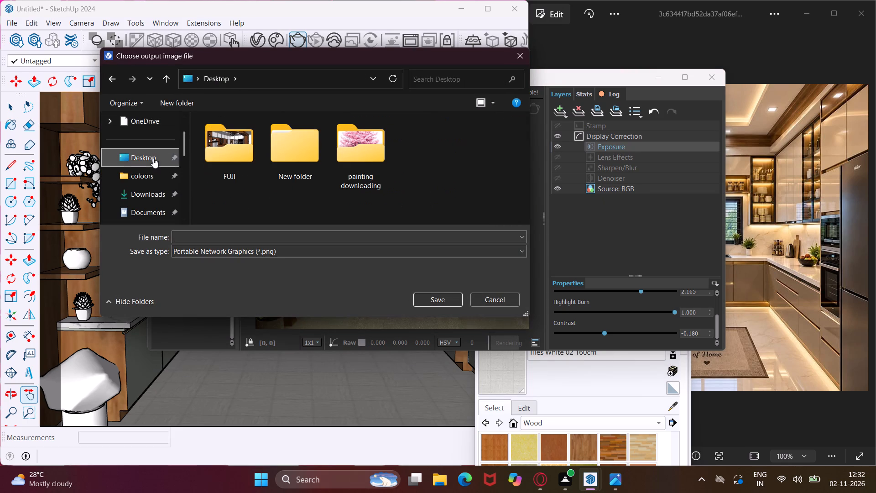
{"action": "double_click", "coordinate": [203, 163]}
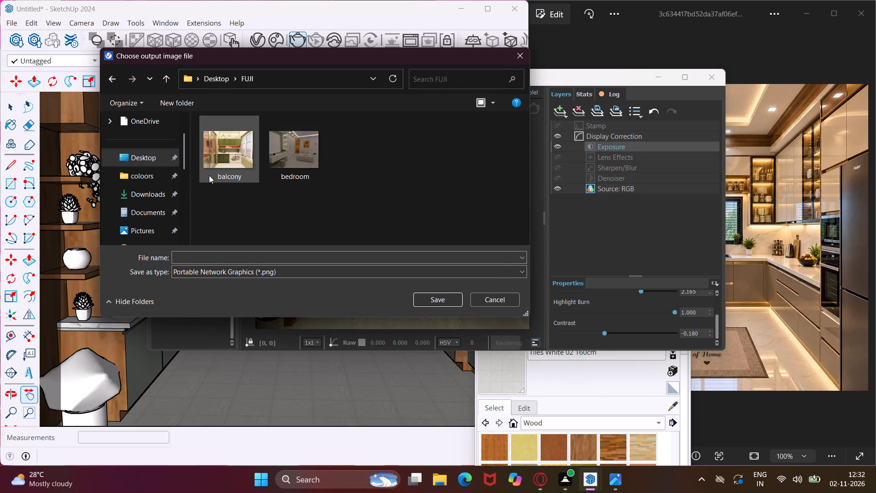
{"action": "left_click", "coordinate": [230, 261]}
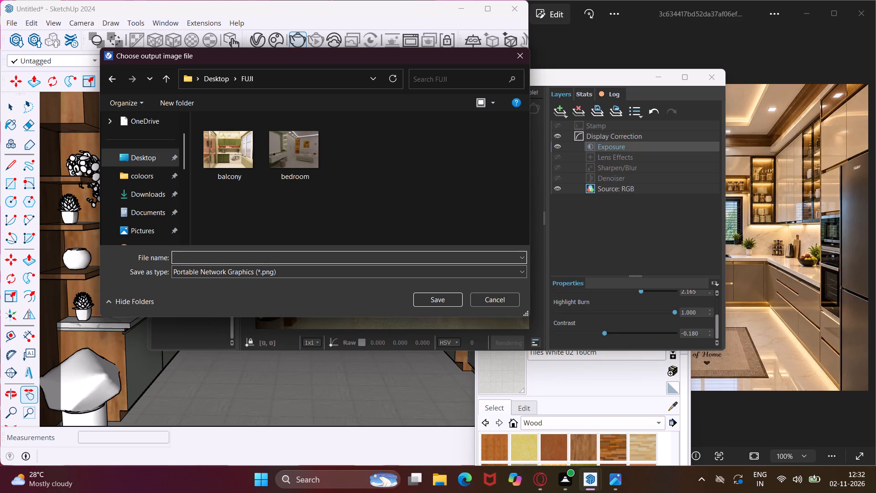
{"action": "type", "text": "ki"}
{"action": "type", "text": "tc"}
{"action": "type", "text": "hen"}
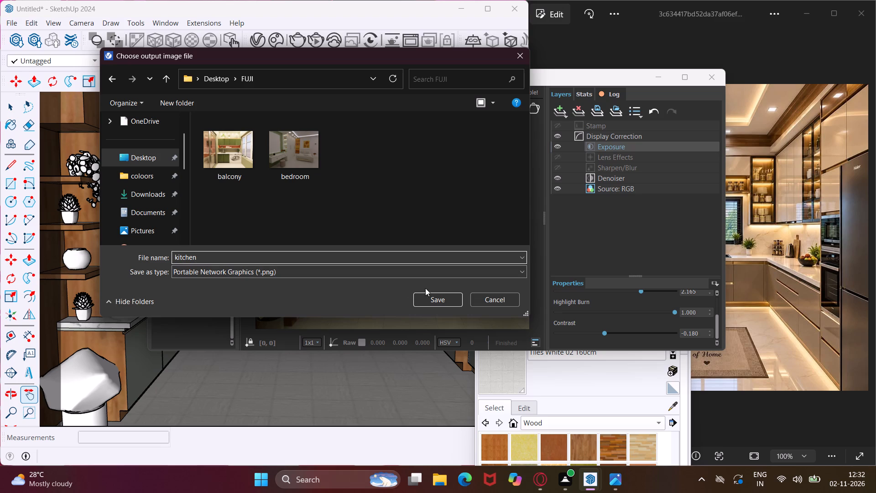
{"action": "left_click", "coordinate": [427, 294]}
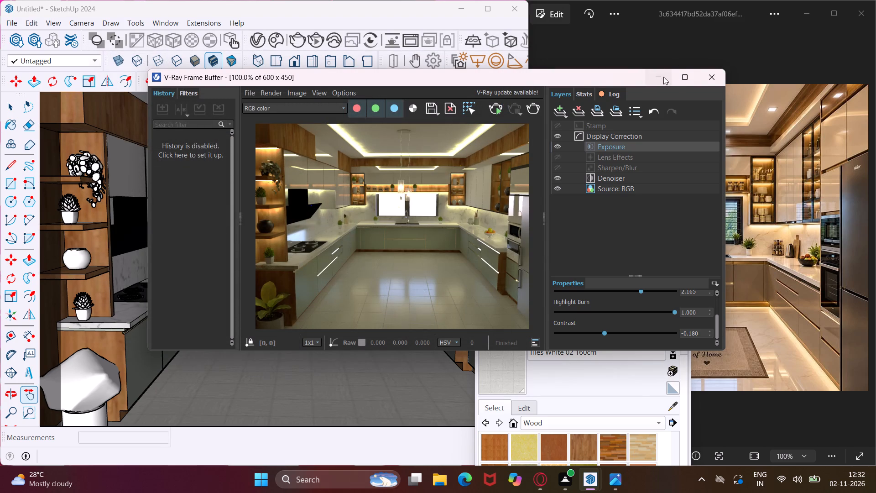
{"action": "left_click", "coordinate": [663, 77]}
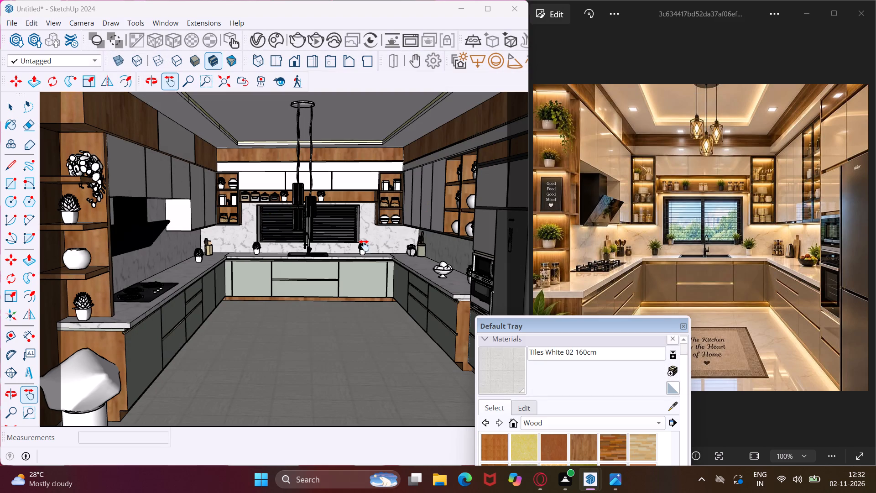
Save the kitchen model as a SketchUp file named 0070 in the Desktop's FUJI folder, and minimise the modelling window.
{"action": "key", "text": "ctrl+s"}
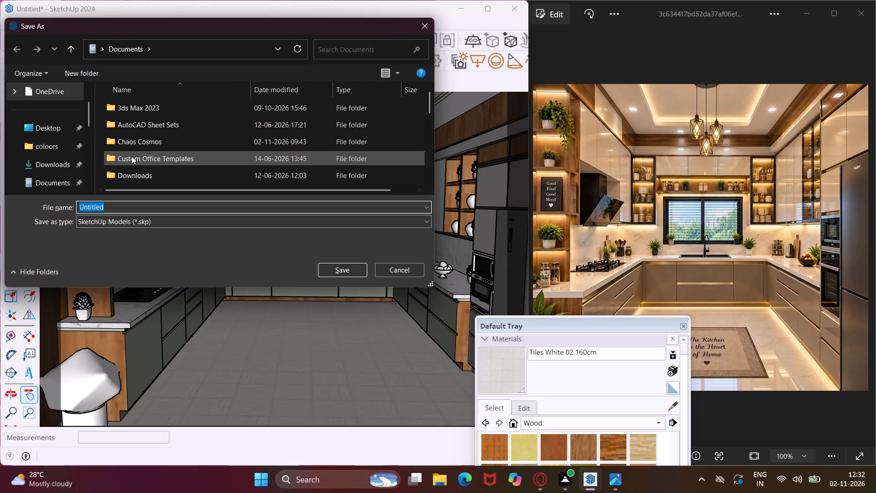
{"action": "left_click", "coordinate": [66, 130]}
{"action": "double_click", "coordinate": [107, 134]}
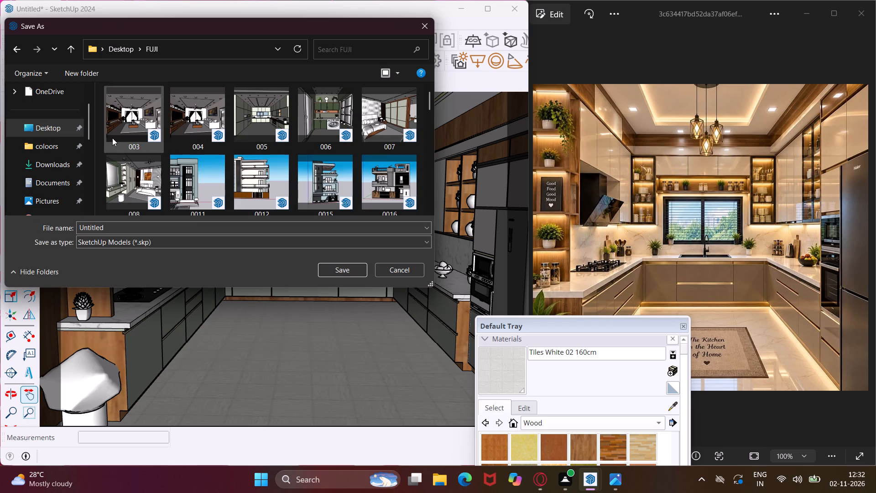
{"action": "left_click", "coordinate": [115, 229]}
{"action": "key", "text": "BackSpace"}
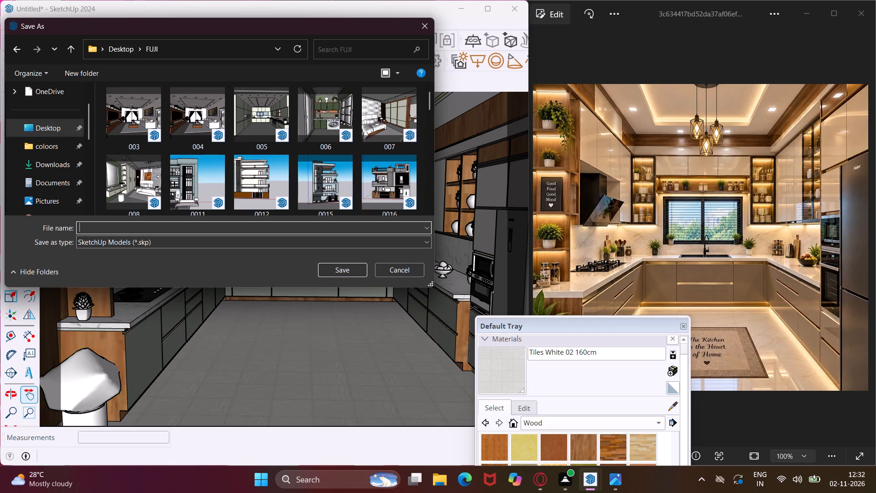
{"action": "type", "text": "006"}
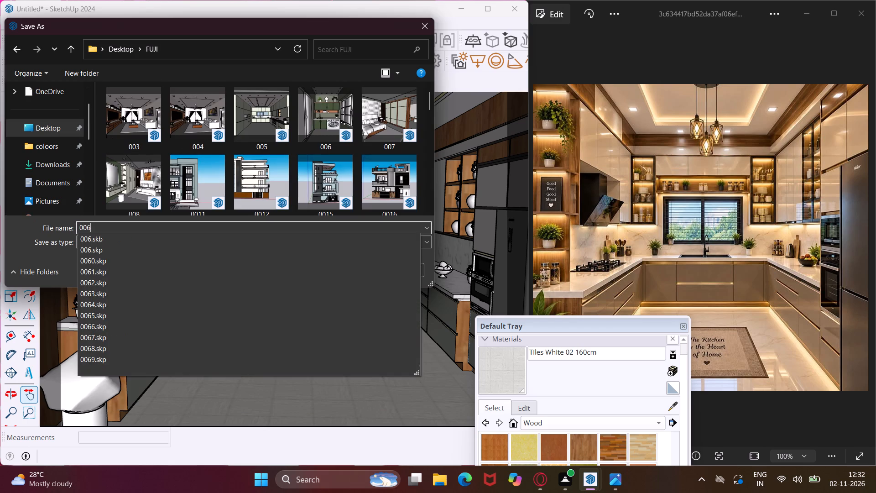
{"action": "key", "text": "BackSpace"}
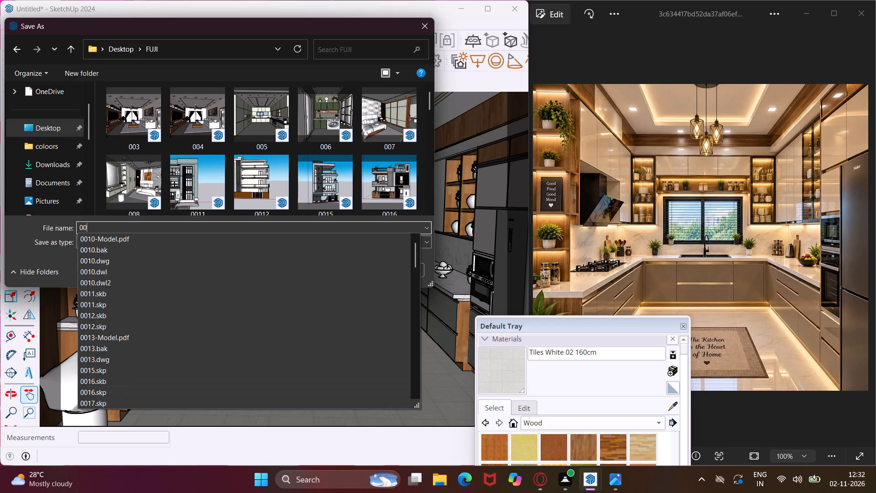
{"action": "type", "text": "70"}
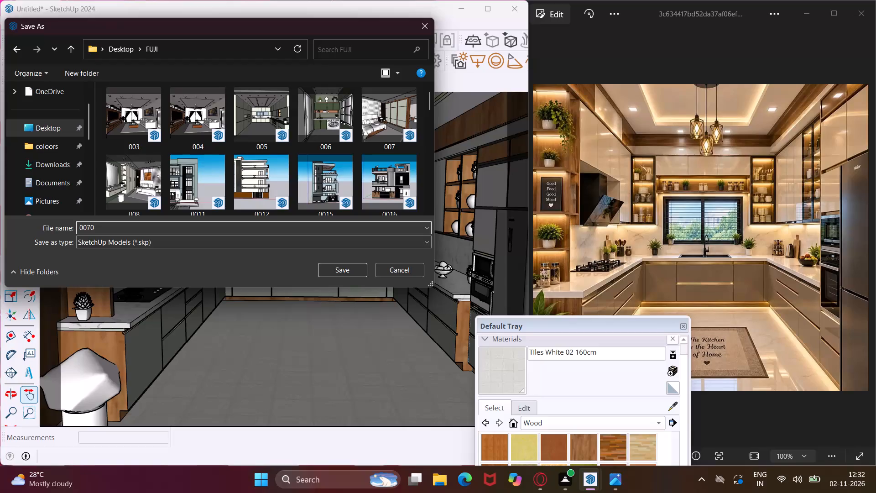
{"action": "left_click", "coordinate": [332, 267]}
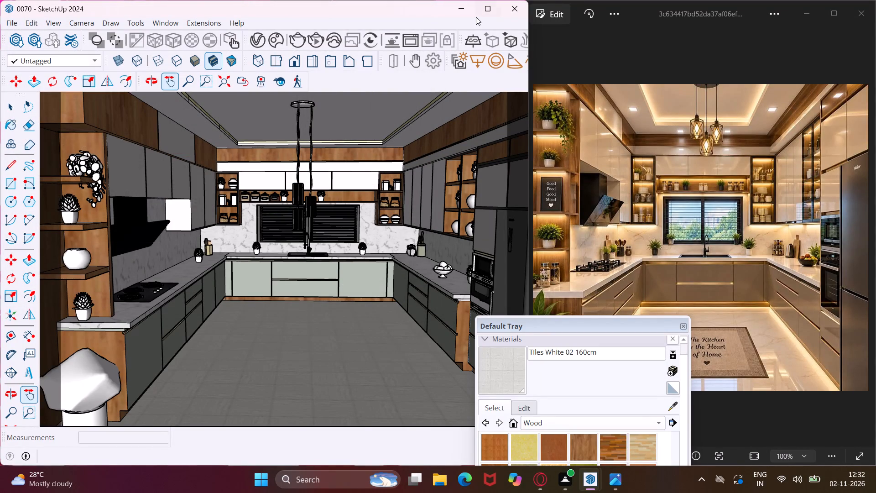
{"action": "left_click", "coordinate": [461, 10]}
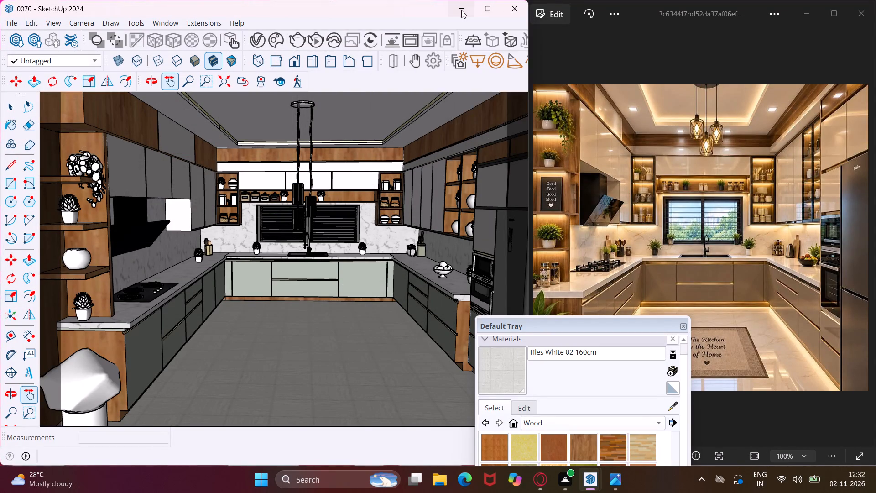